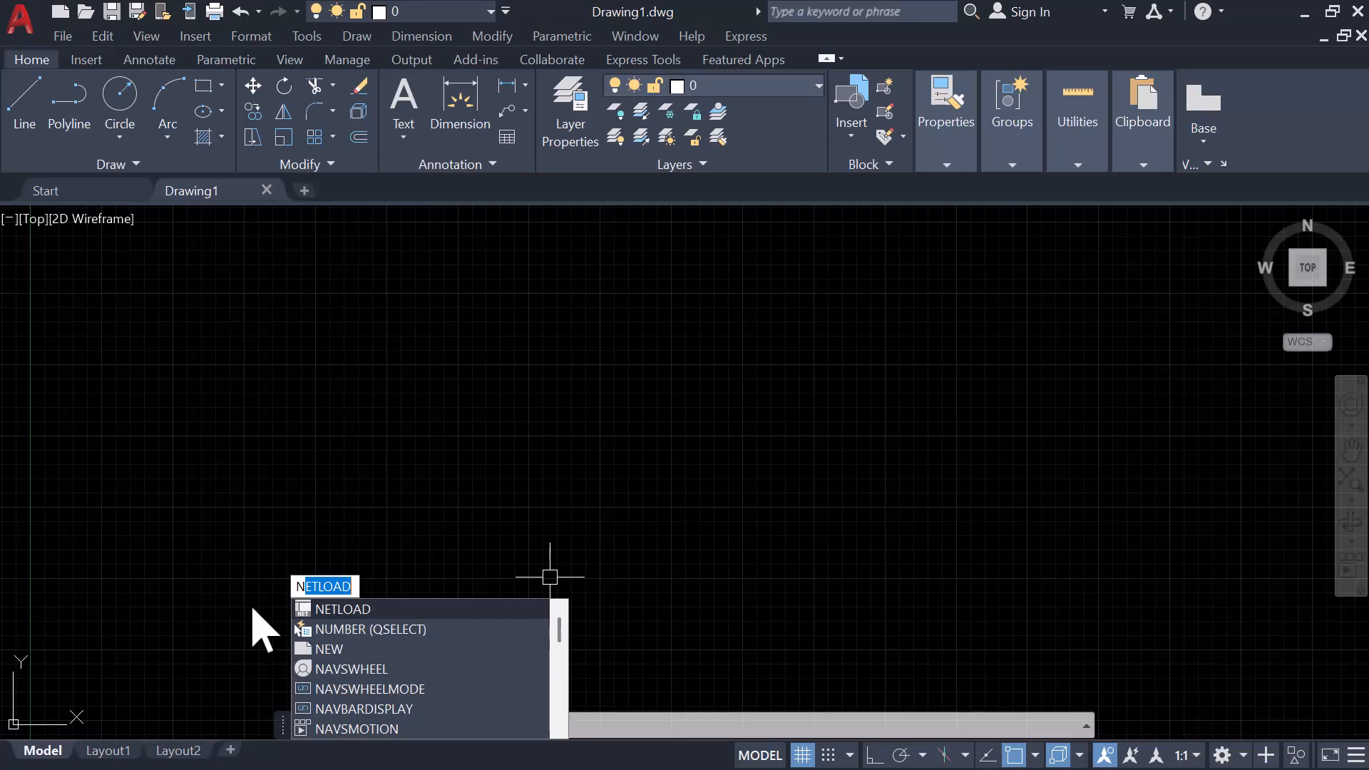
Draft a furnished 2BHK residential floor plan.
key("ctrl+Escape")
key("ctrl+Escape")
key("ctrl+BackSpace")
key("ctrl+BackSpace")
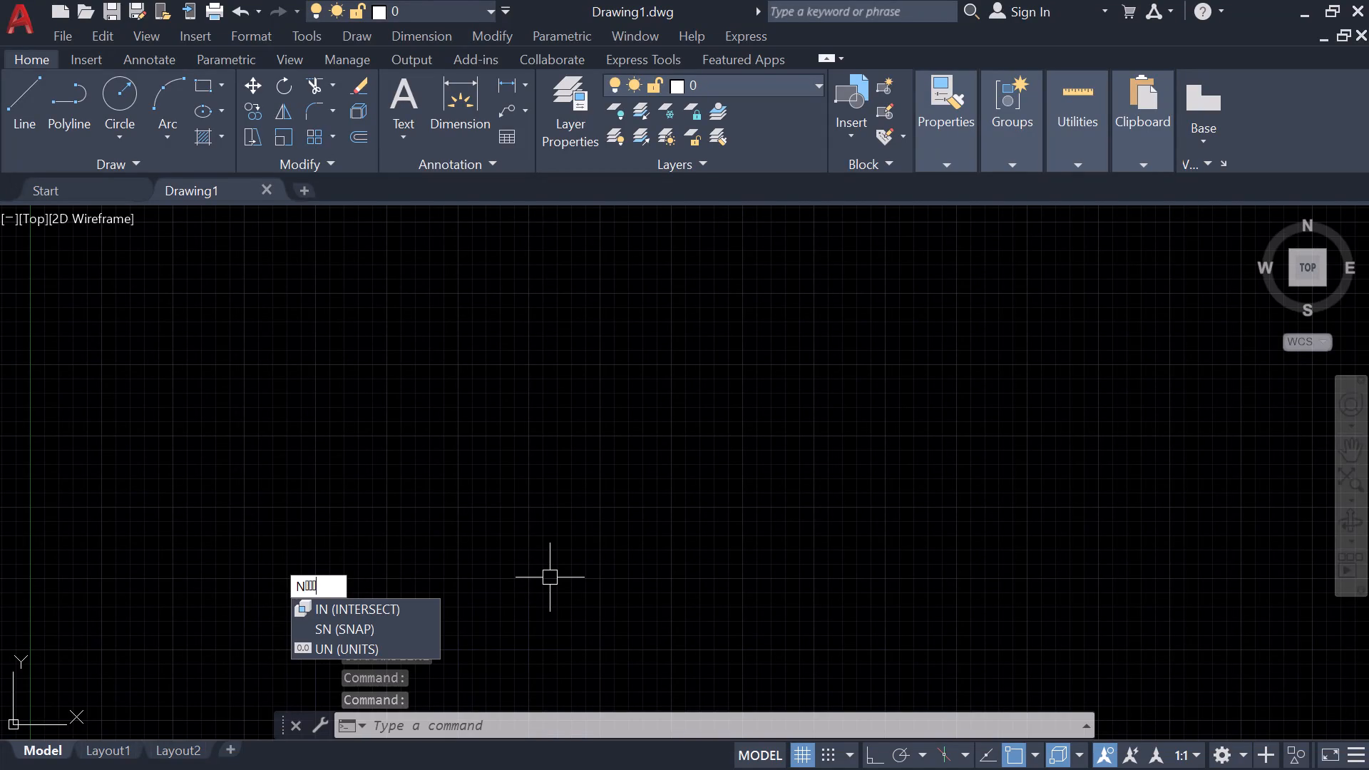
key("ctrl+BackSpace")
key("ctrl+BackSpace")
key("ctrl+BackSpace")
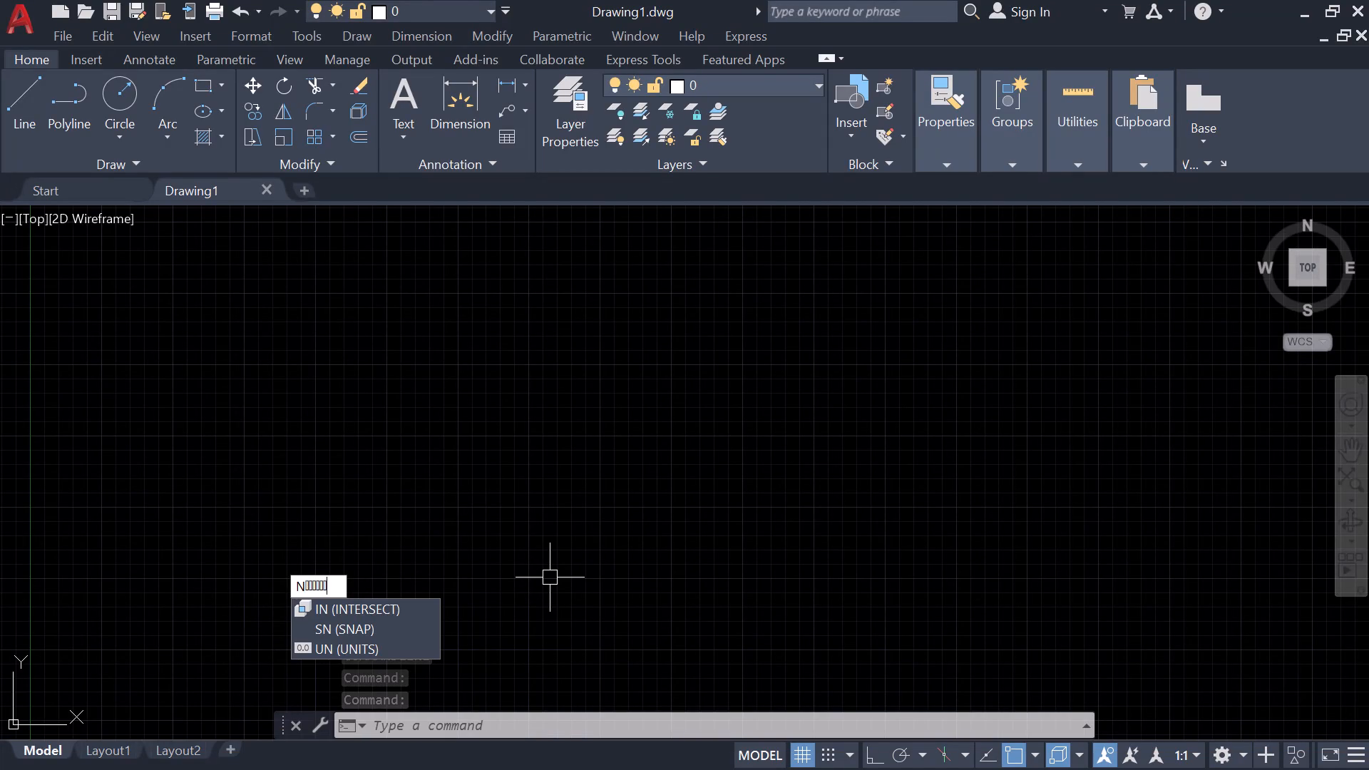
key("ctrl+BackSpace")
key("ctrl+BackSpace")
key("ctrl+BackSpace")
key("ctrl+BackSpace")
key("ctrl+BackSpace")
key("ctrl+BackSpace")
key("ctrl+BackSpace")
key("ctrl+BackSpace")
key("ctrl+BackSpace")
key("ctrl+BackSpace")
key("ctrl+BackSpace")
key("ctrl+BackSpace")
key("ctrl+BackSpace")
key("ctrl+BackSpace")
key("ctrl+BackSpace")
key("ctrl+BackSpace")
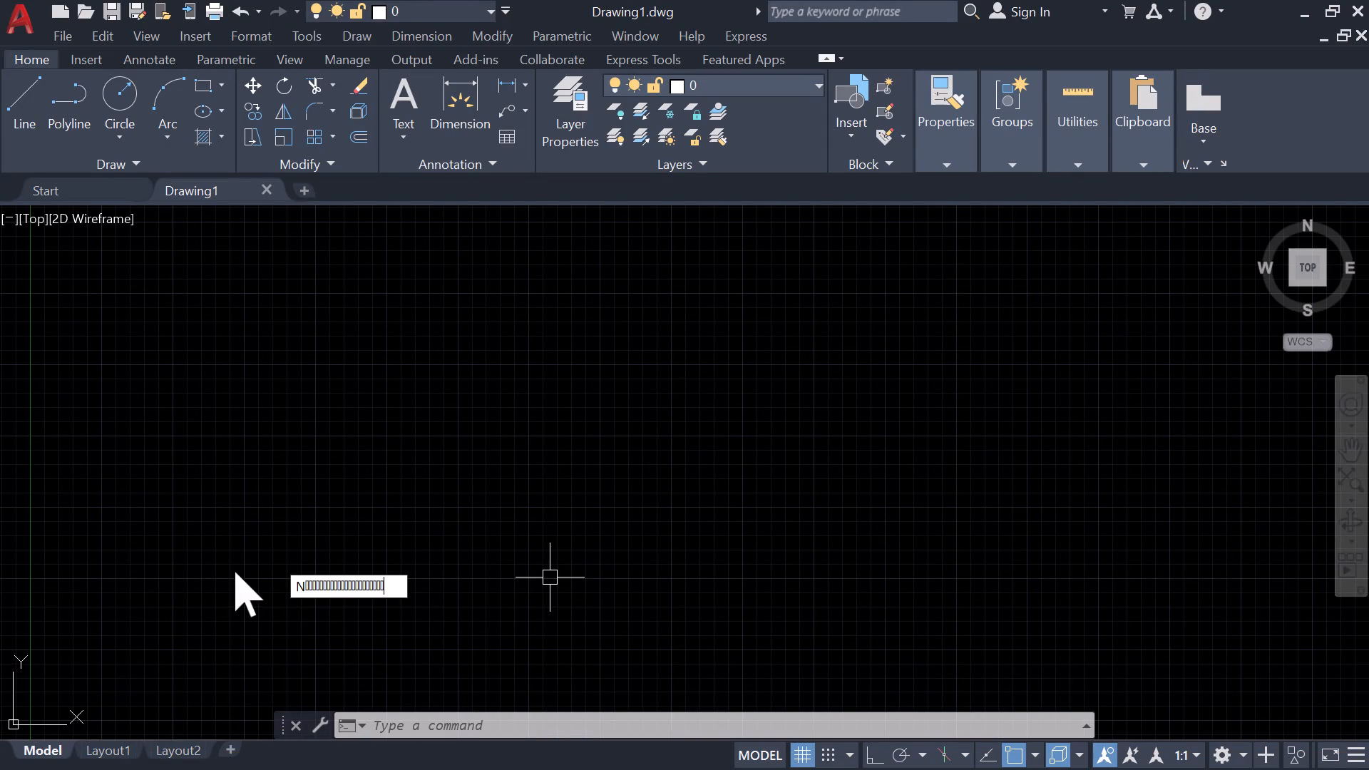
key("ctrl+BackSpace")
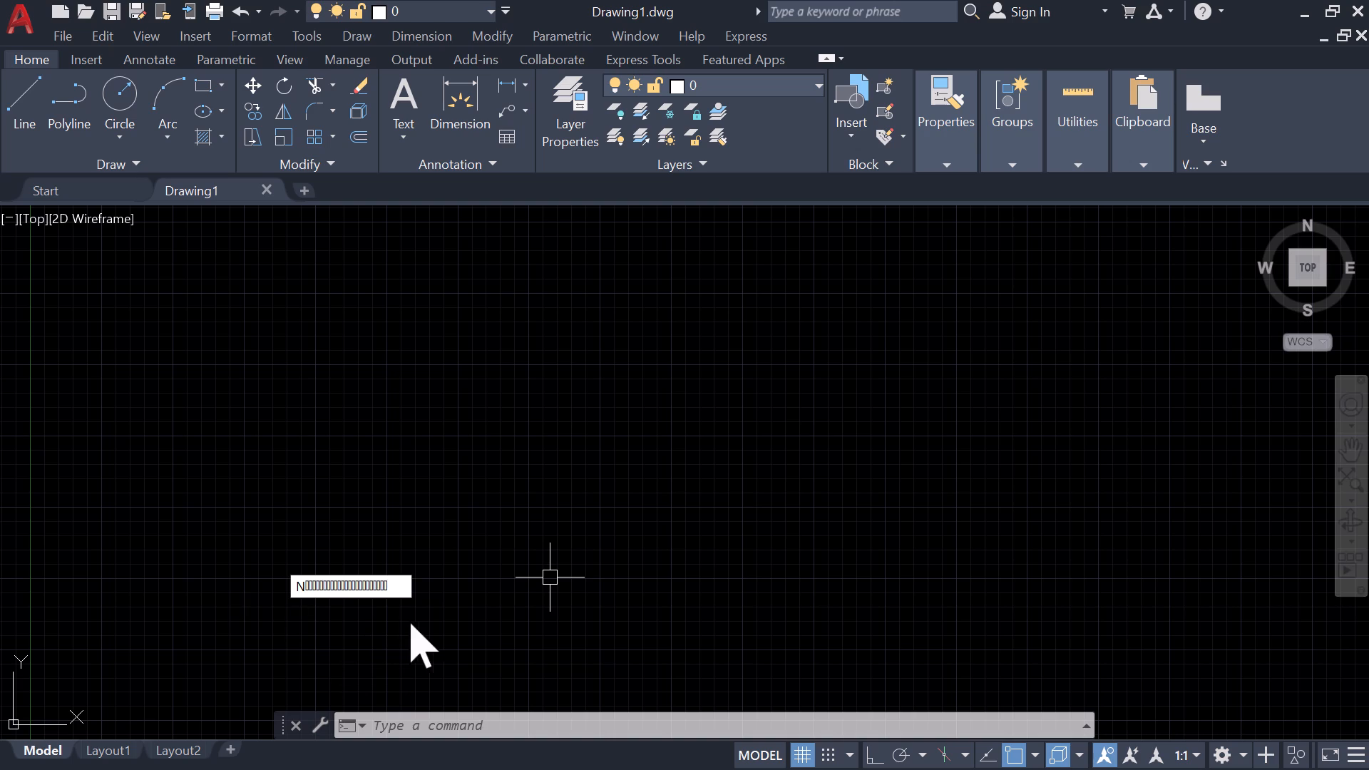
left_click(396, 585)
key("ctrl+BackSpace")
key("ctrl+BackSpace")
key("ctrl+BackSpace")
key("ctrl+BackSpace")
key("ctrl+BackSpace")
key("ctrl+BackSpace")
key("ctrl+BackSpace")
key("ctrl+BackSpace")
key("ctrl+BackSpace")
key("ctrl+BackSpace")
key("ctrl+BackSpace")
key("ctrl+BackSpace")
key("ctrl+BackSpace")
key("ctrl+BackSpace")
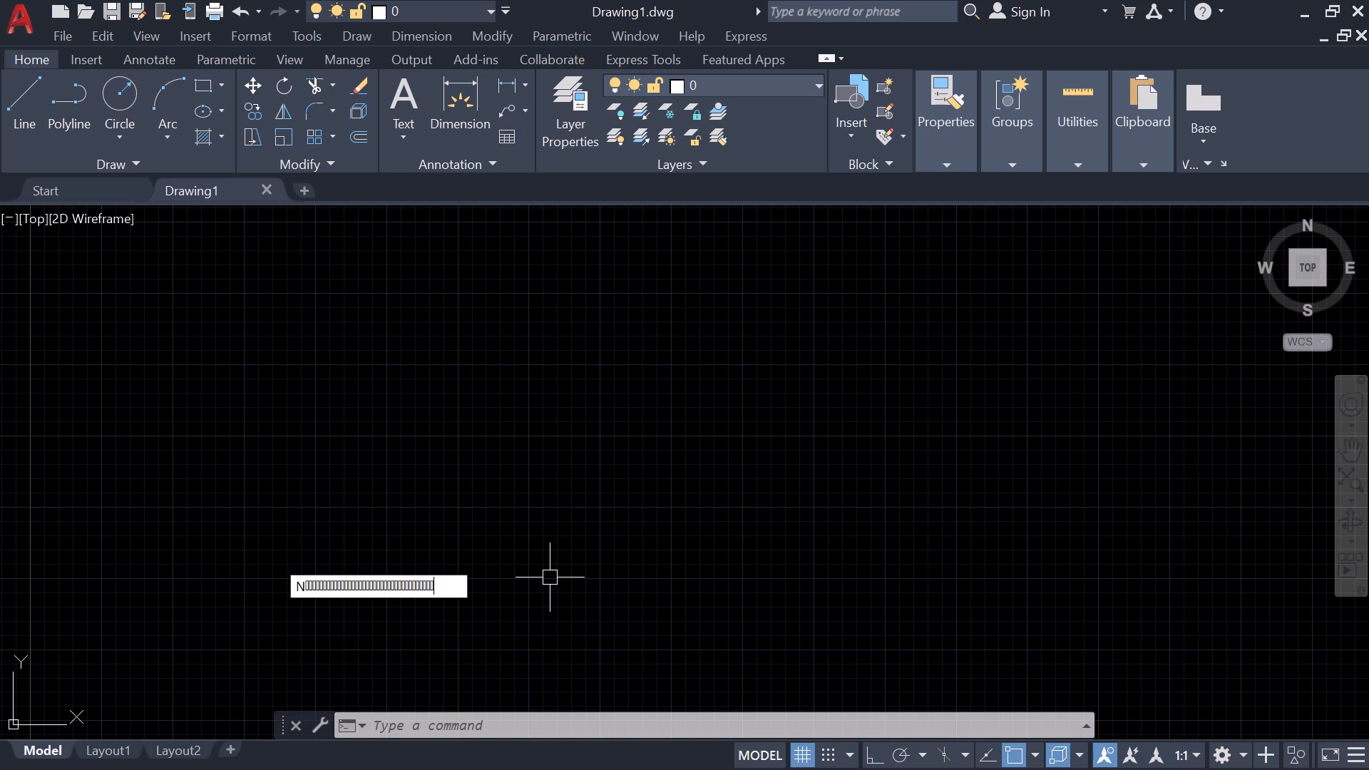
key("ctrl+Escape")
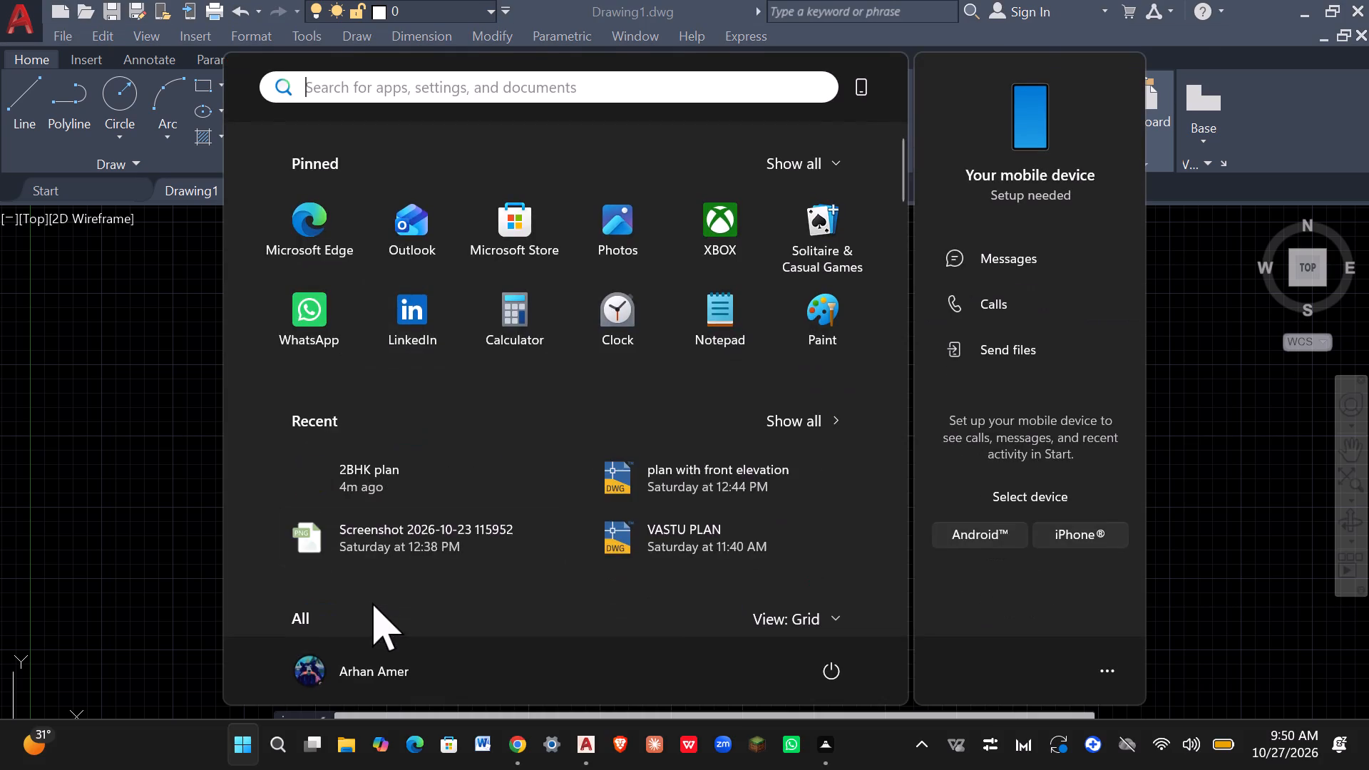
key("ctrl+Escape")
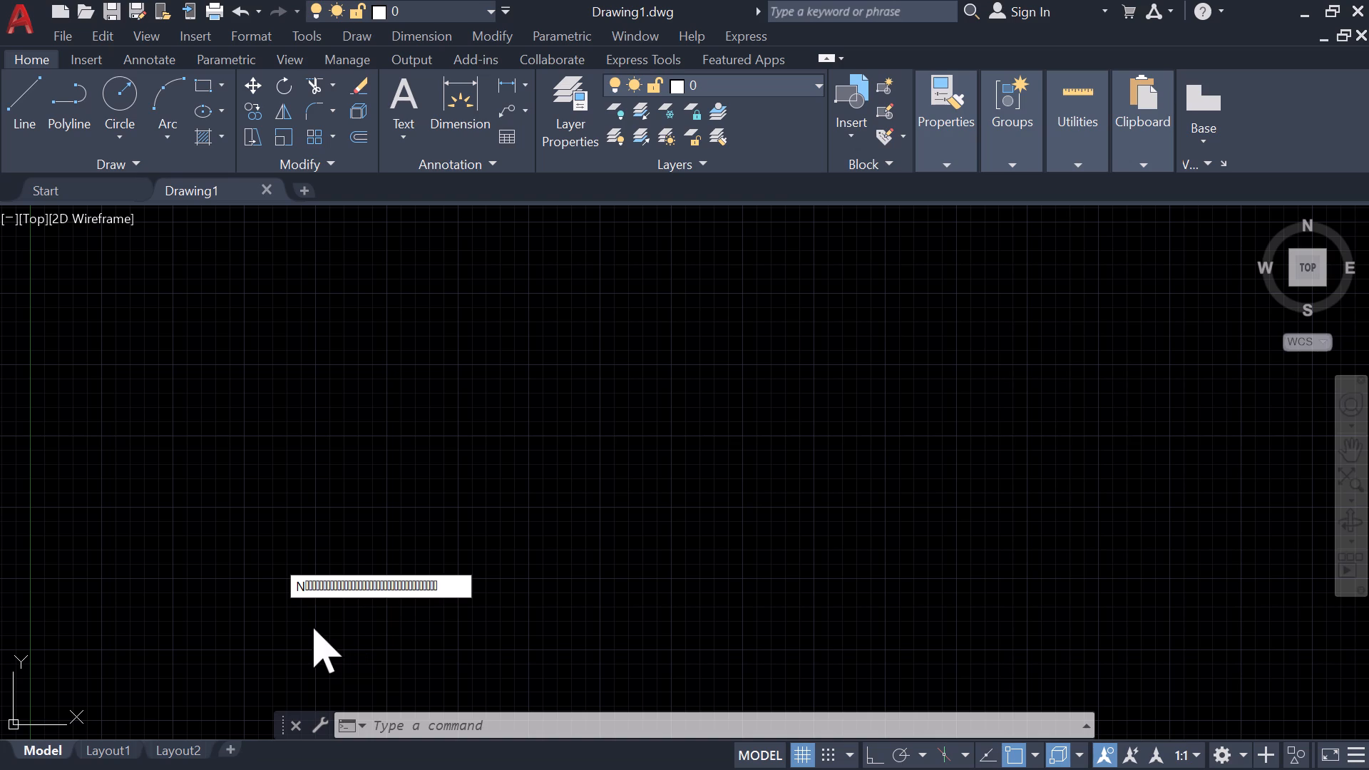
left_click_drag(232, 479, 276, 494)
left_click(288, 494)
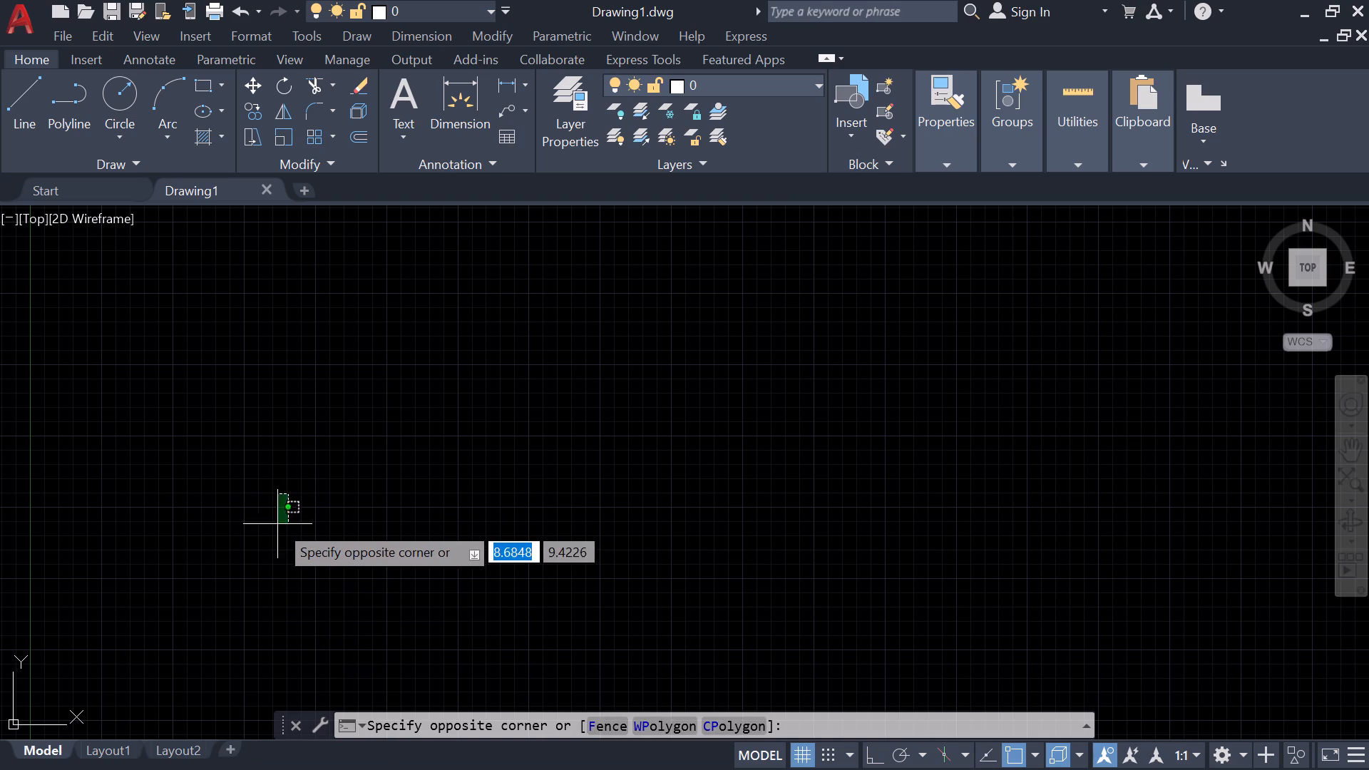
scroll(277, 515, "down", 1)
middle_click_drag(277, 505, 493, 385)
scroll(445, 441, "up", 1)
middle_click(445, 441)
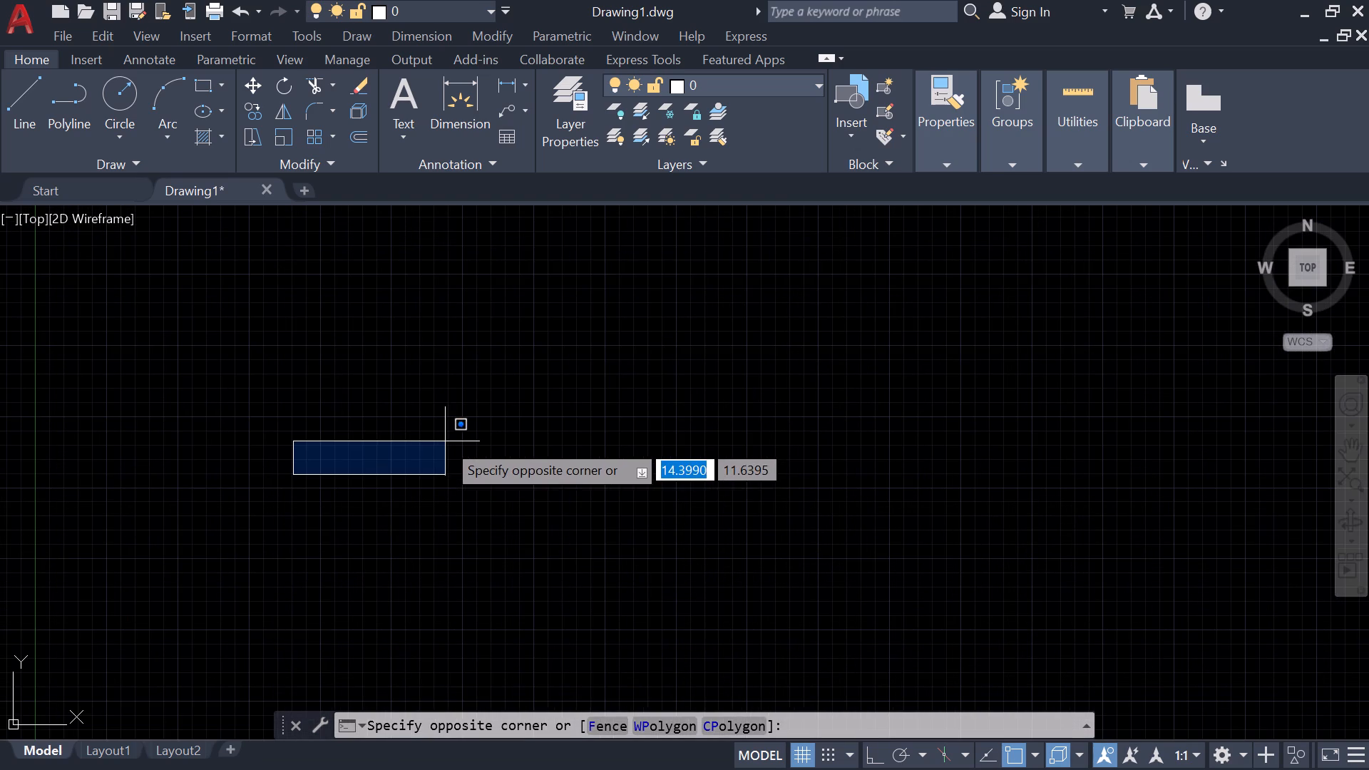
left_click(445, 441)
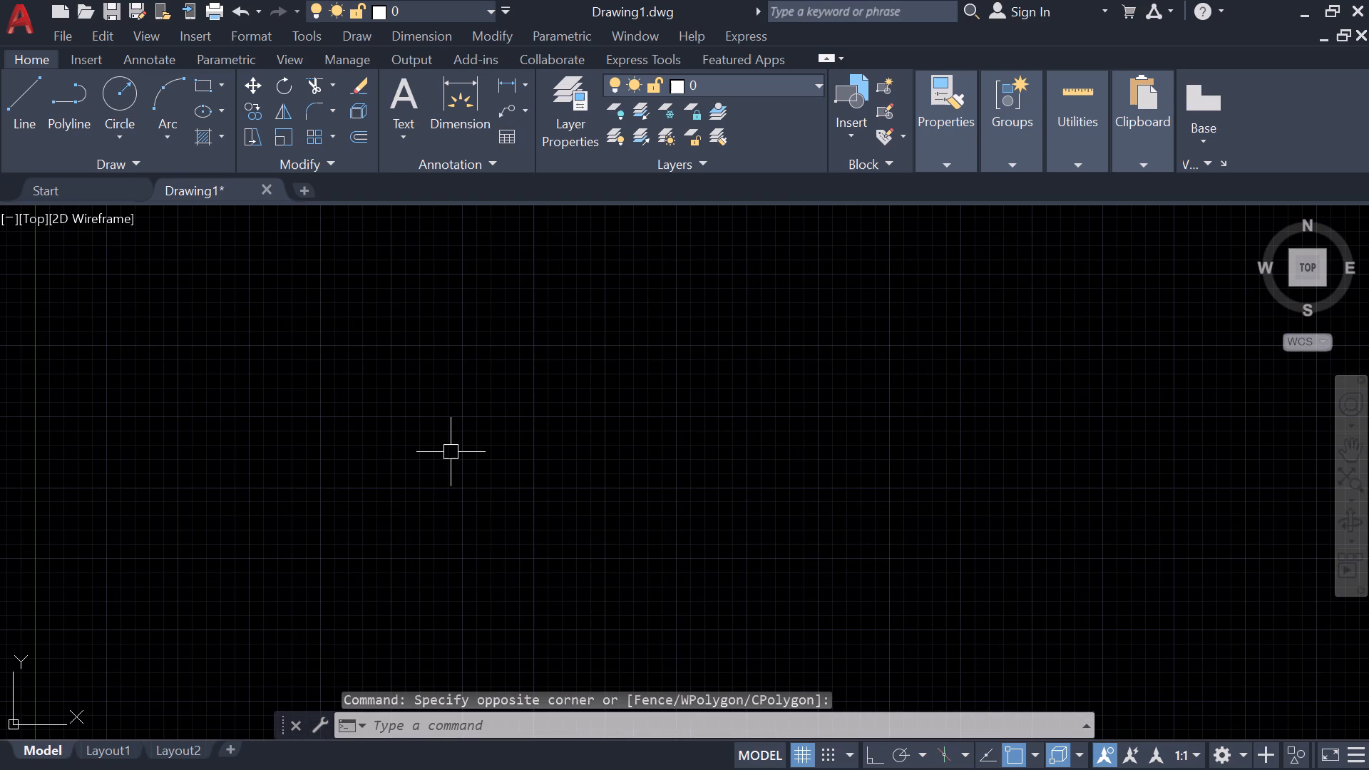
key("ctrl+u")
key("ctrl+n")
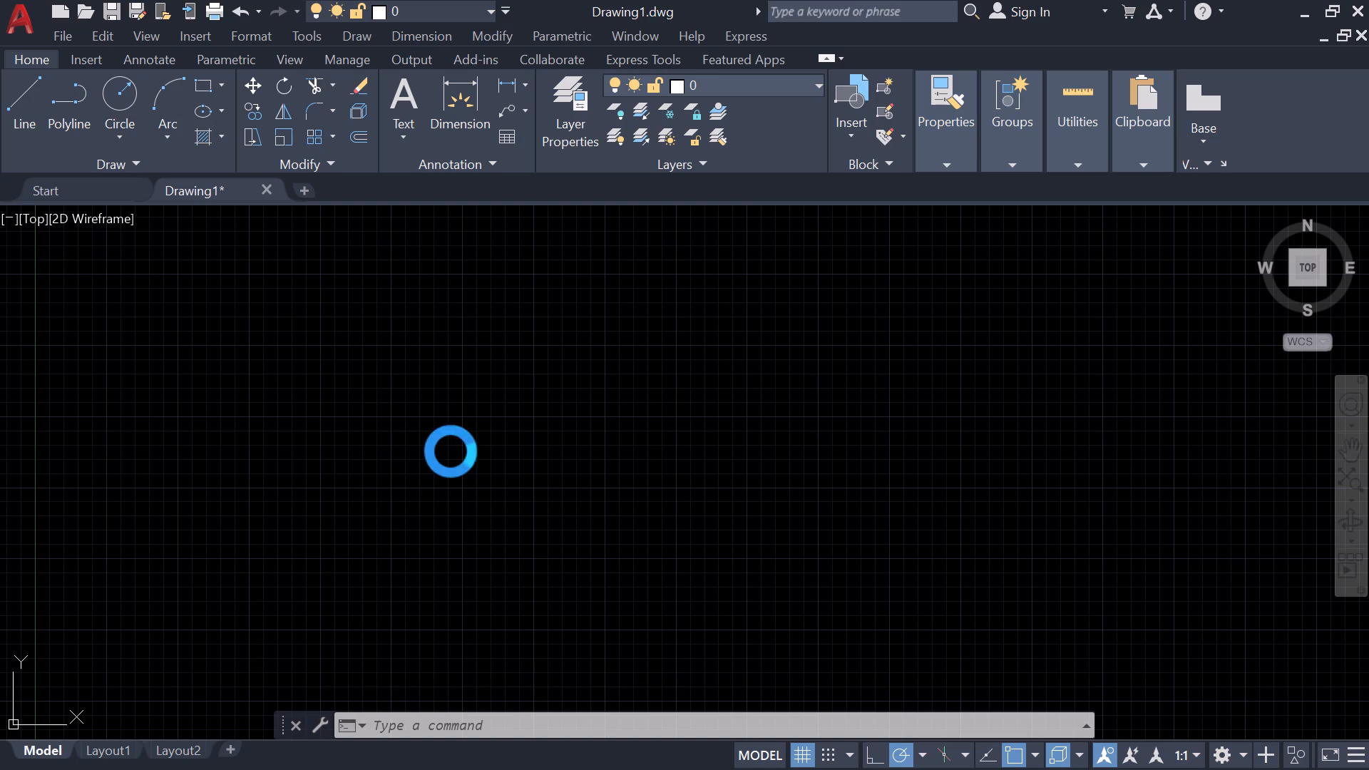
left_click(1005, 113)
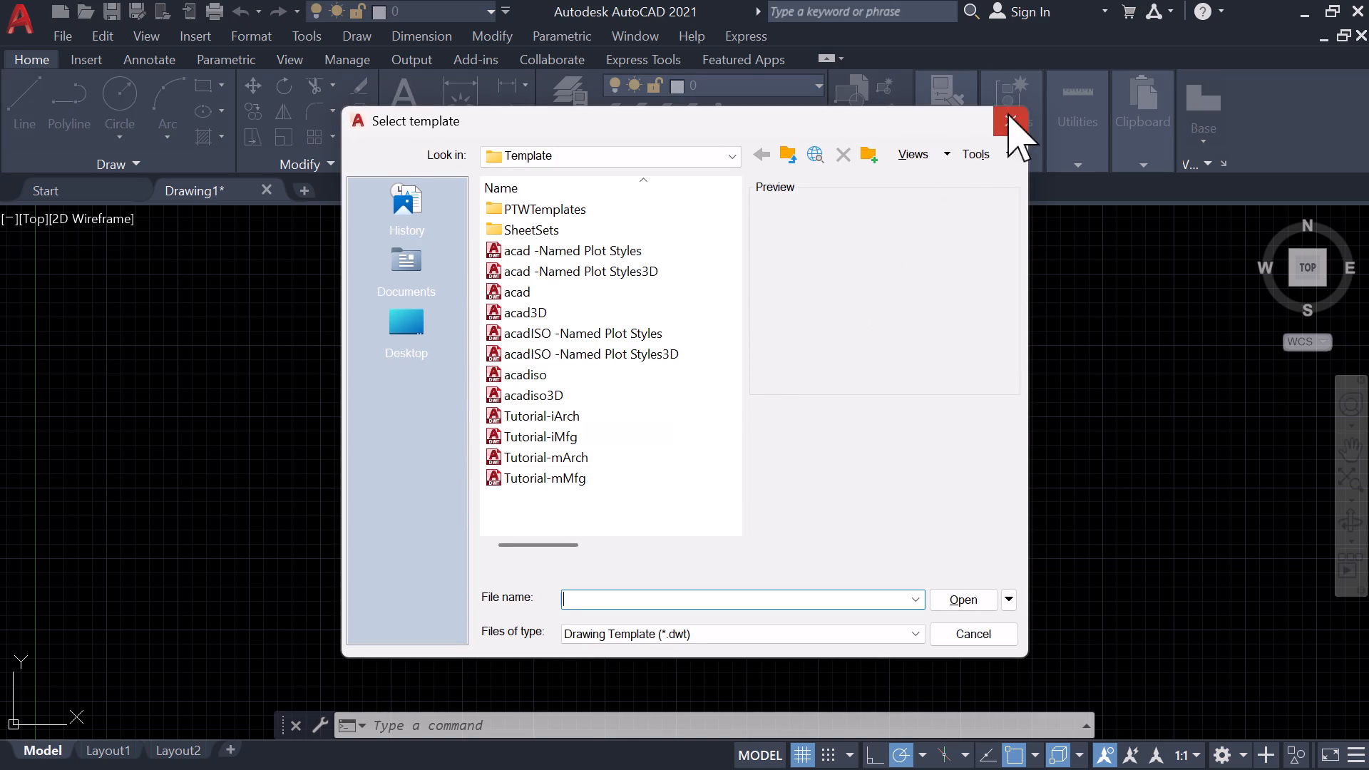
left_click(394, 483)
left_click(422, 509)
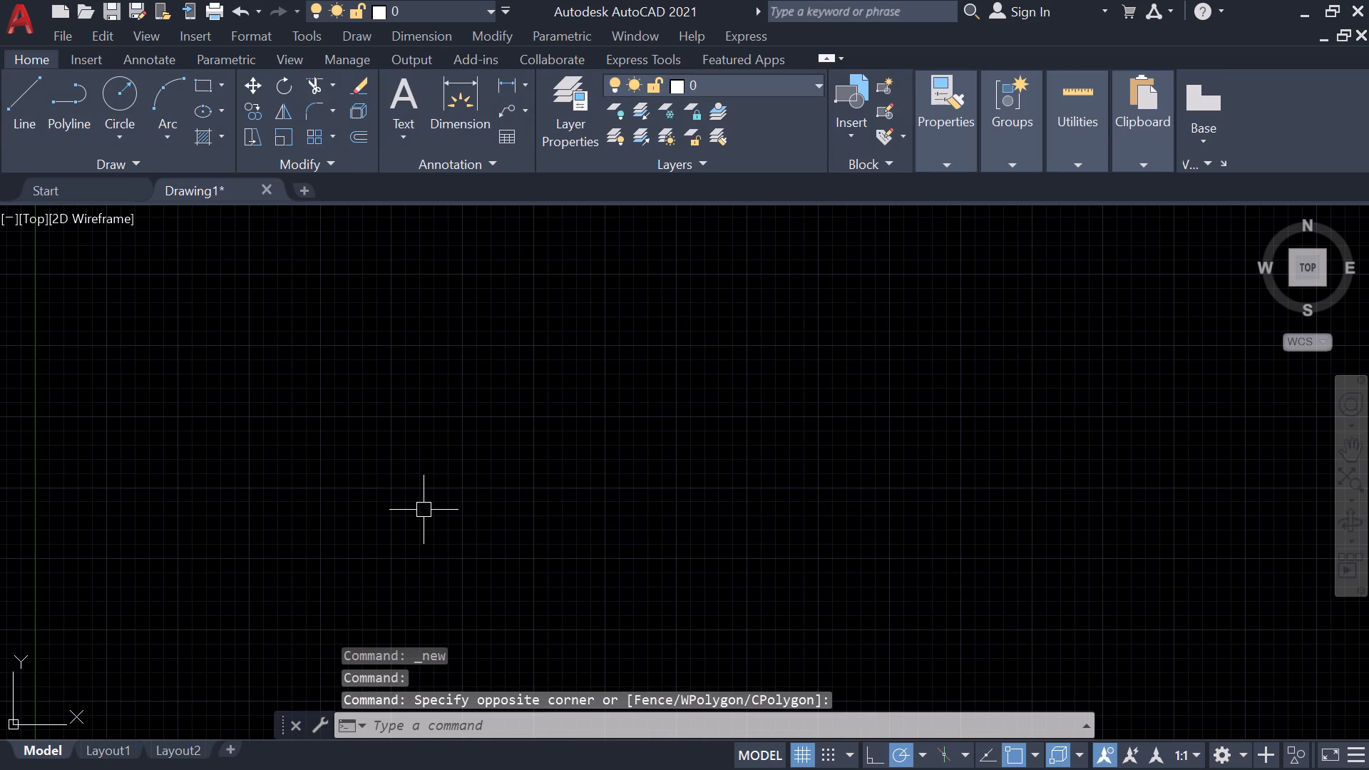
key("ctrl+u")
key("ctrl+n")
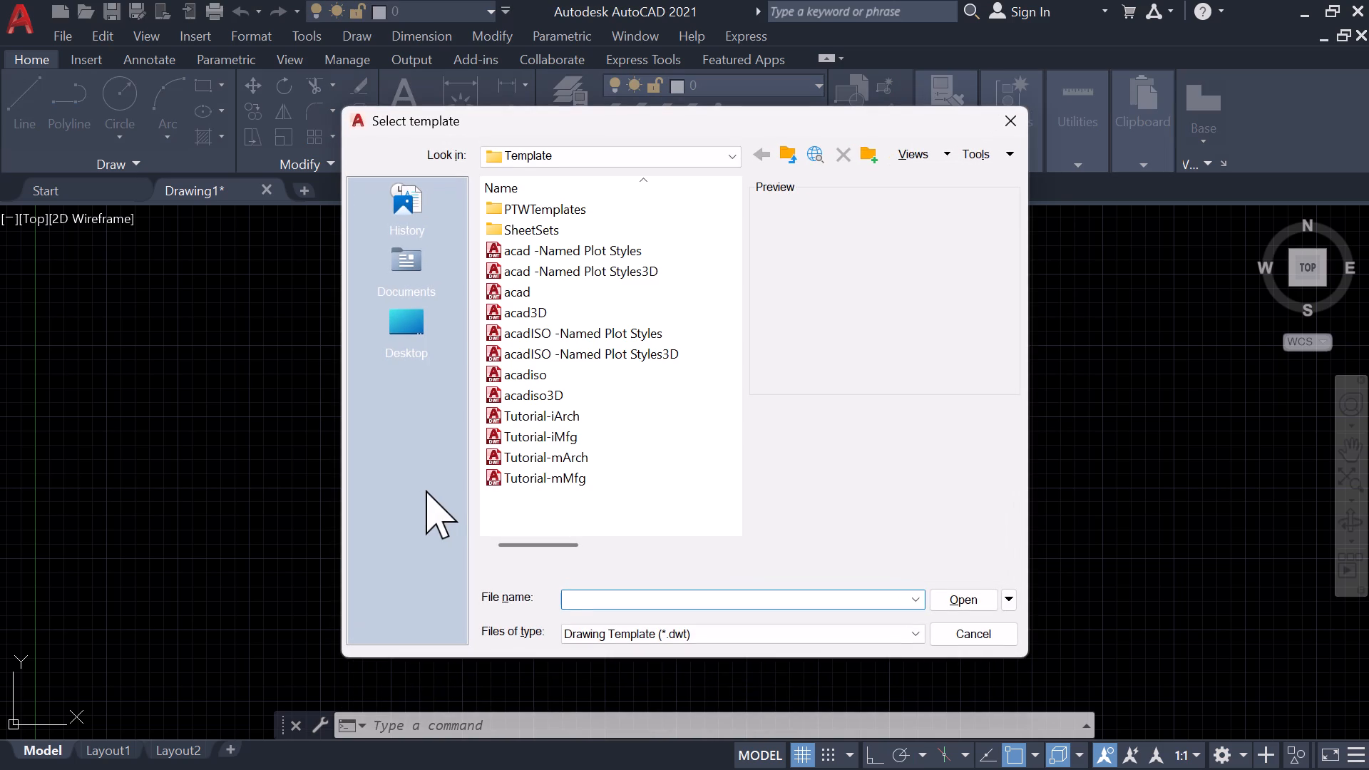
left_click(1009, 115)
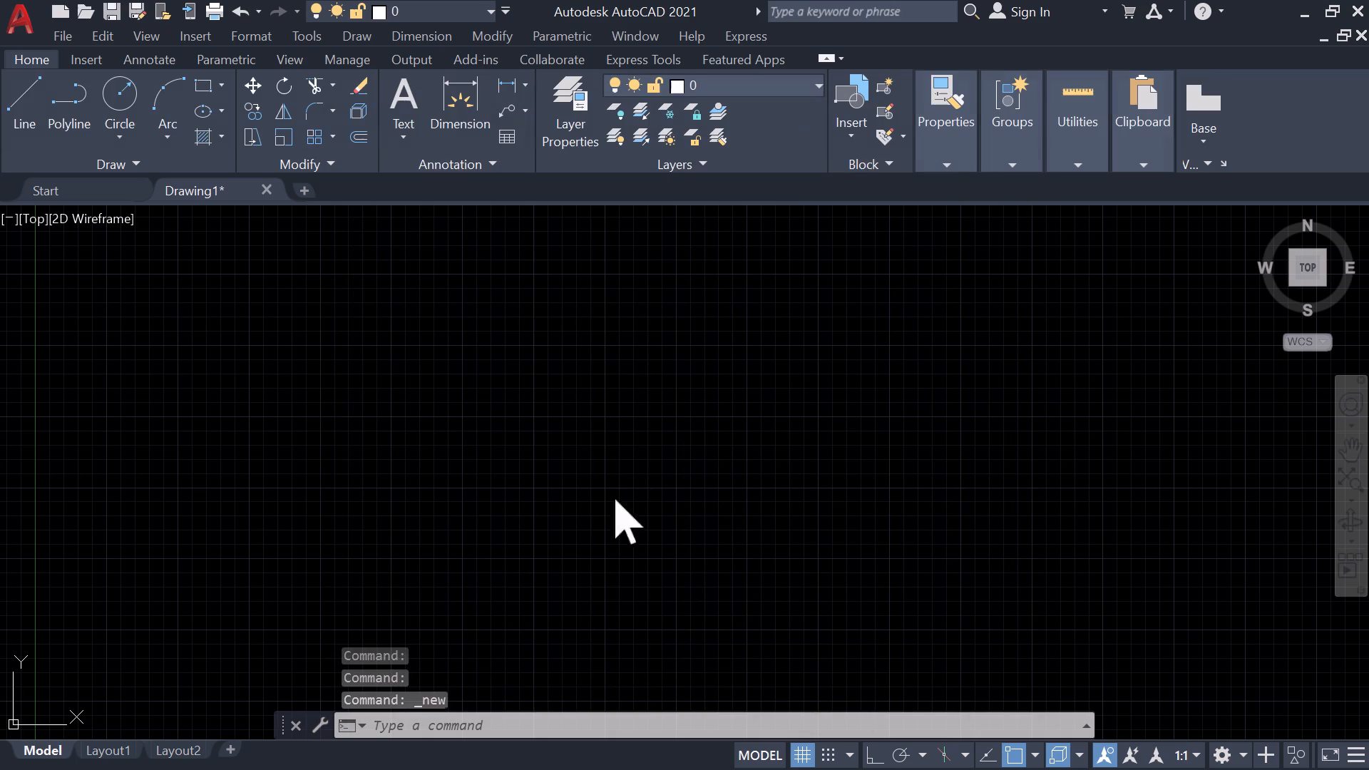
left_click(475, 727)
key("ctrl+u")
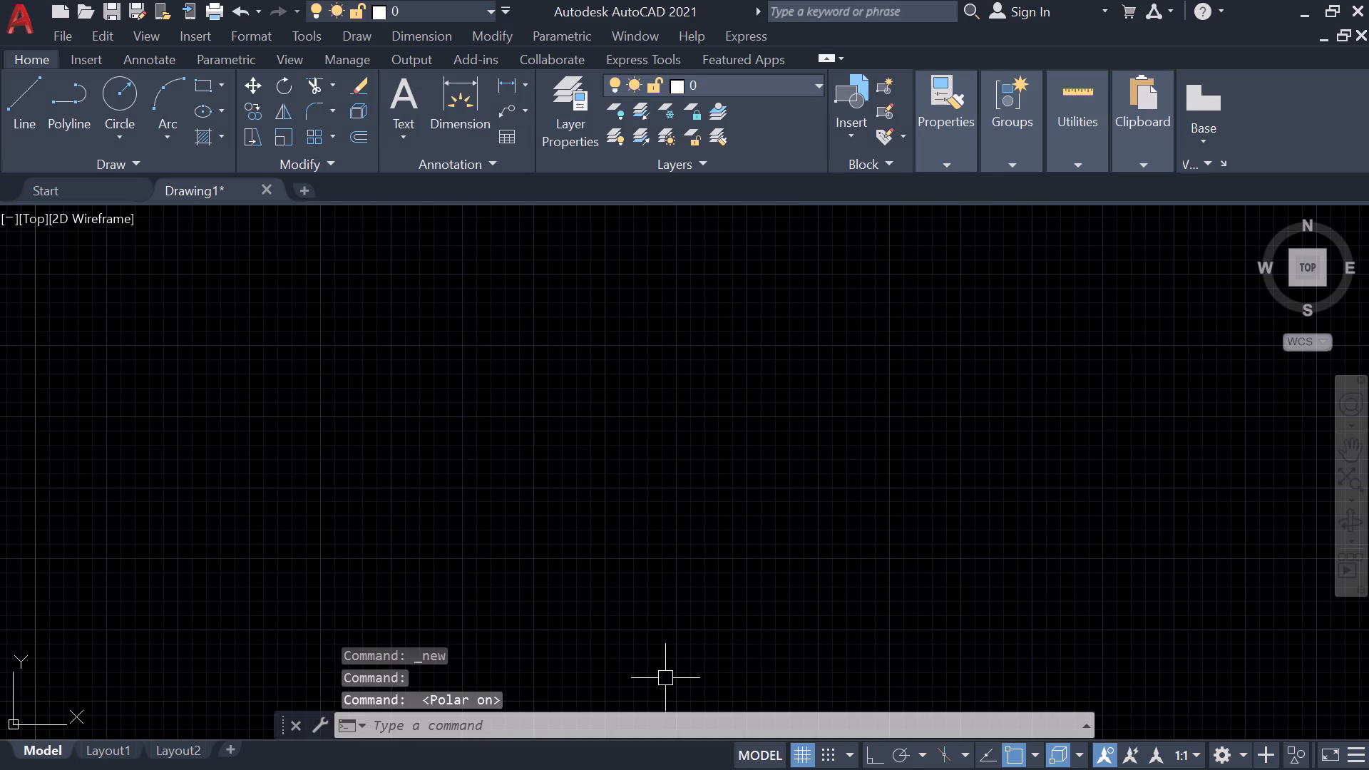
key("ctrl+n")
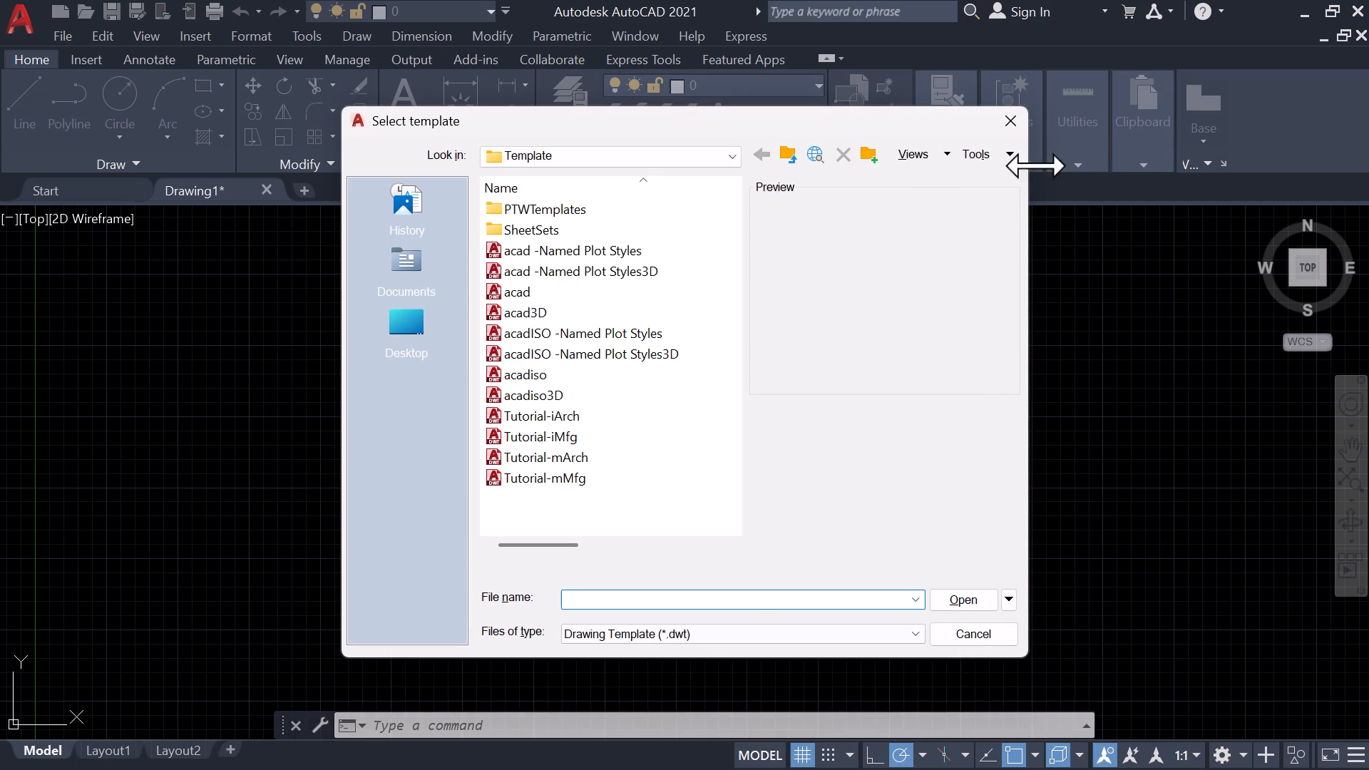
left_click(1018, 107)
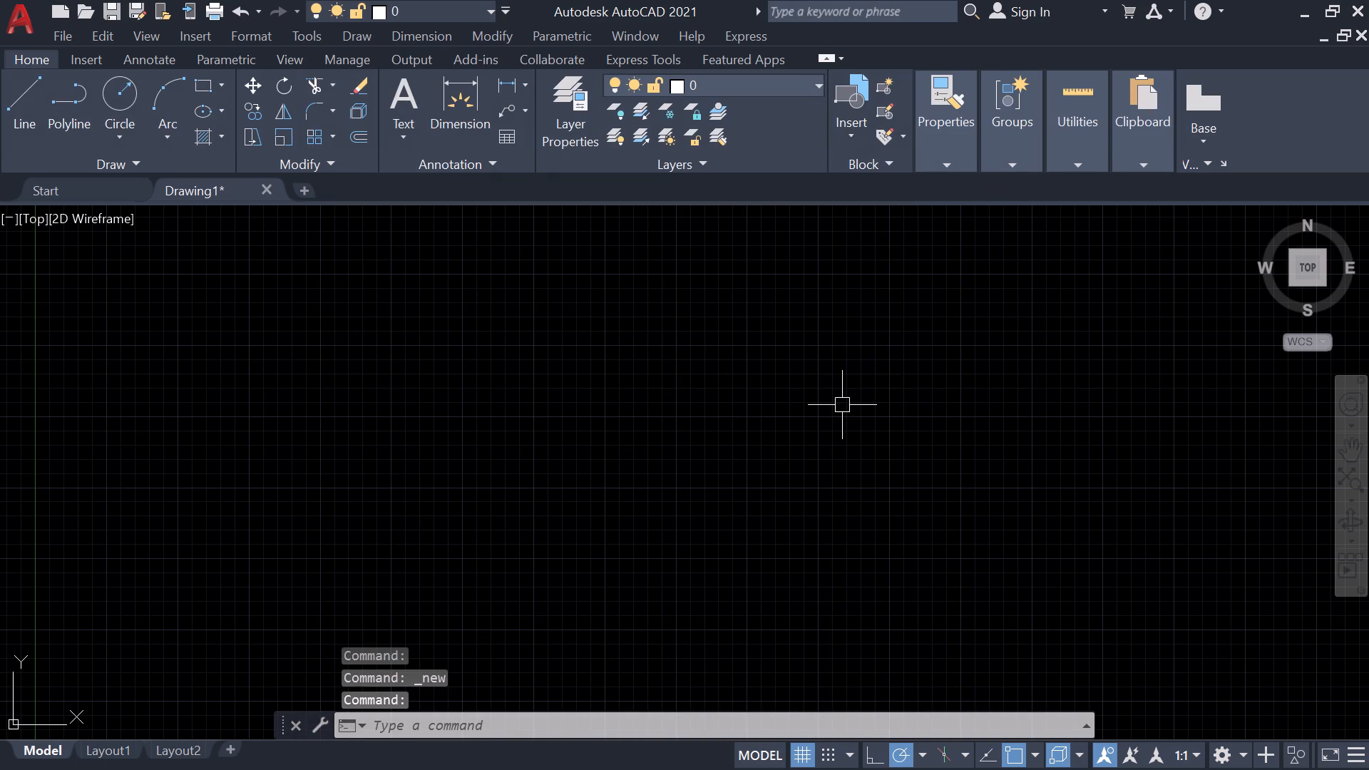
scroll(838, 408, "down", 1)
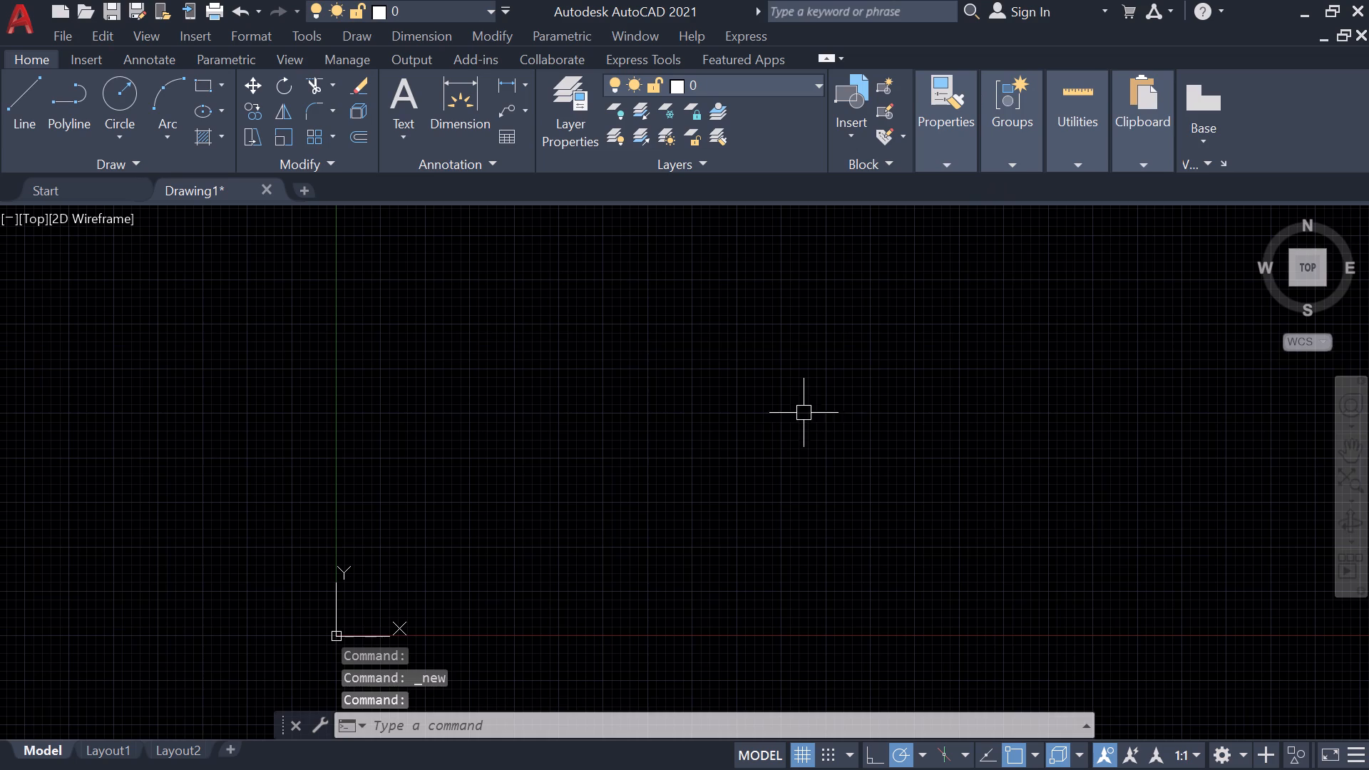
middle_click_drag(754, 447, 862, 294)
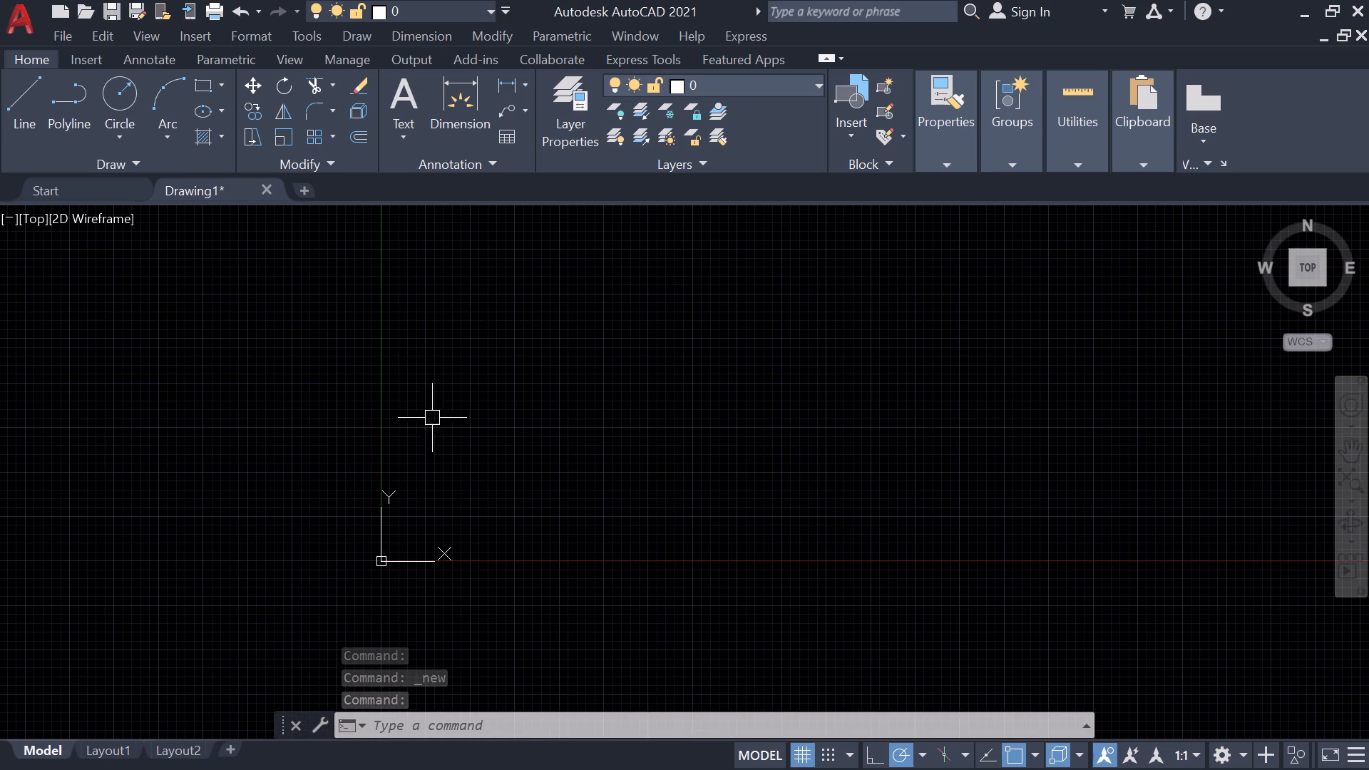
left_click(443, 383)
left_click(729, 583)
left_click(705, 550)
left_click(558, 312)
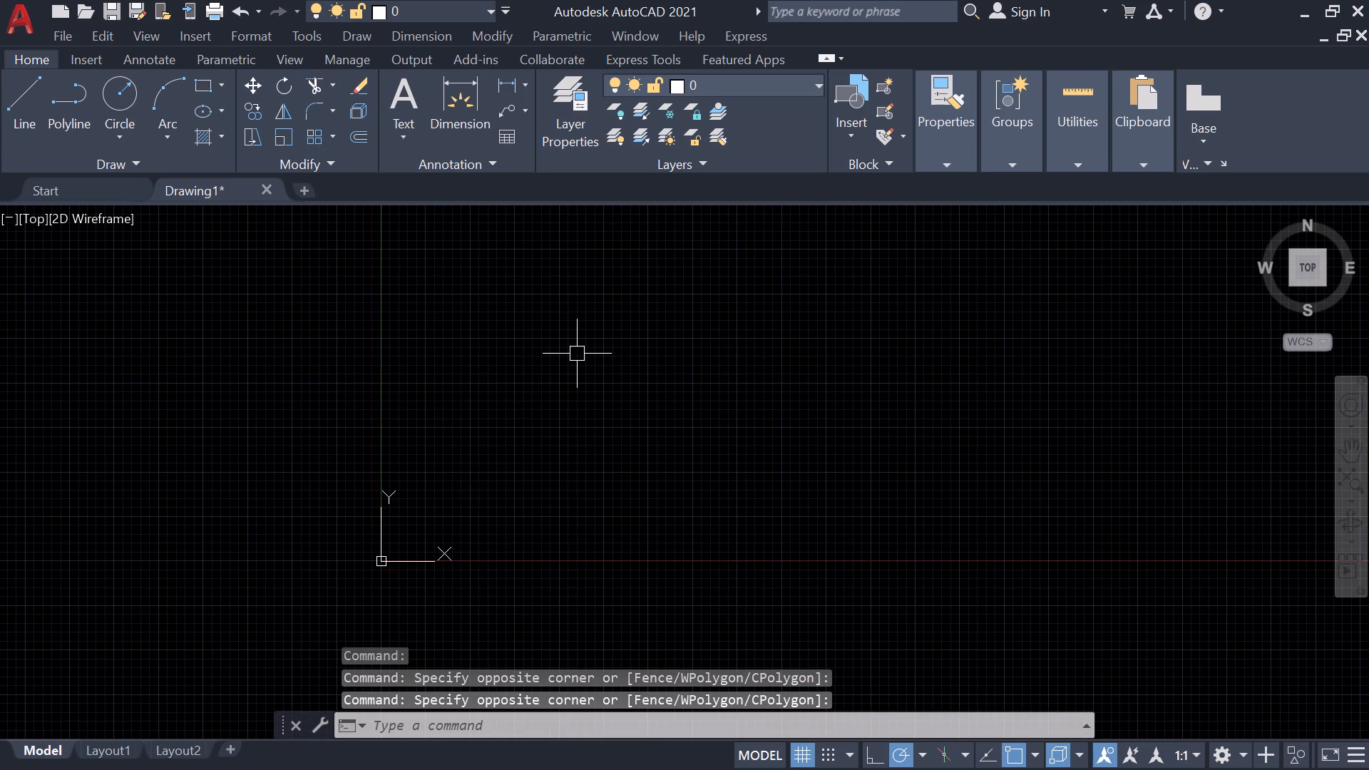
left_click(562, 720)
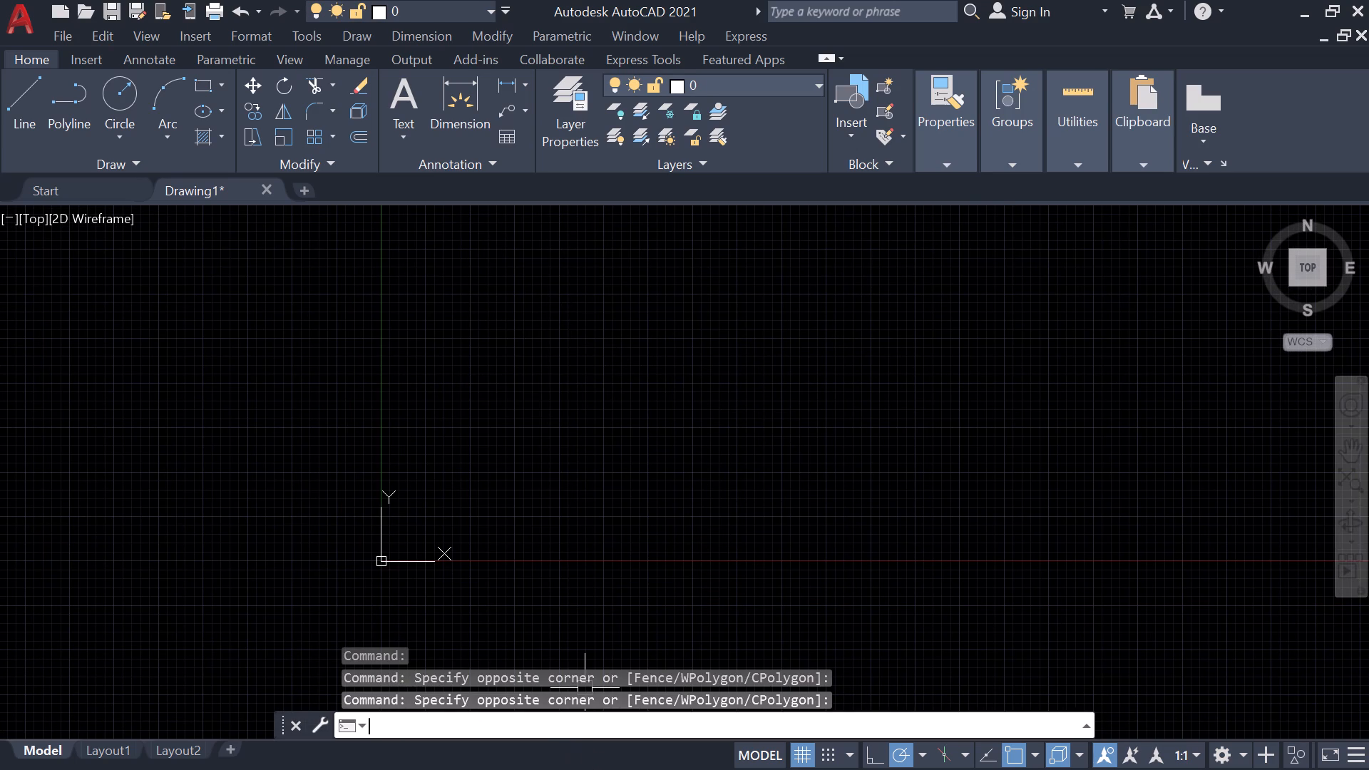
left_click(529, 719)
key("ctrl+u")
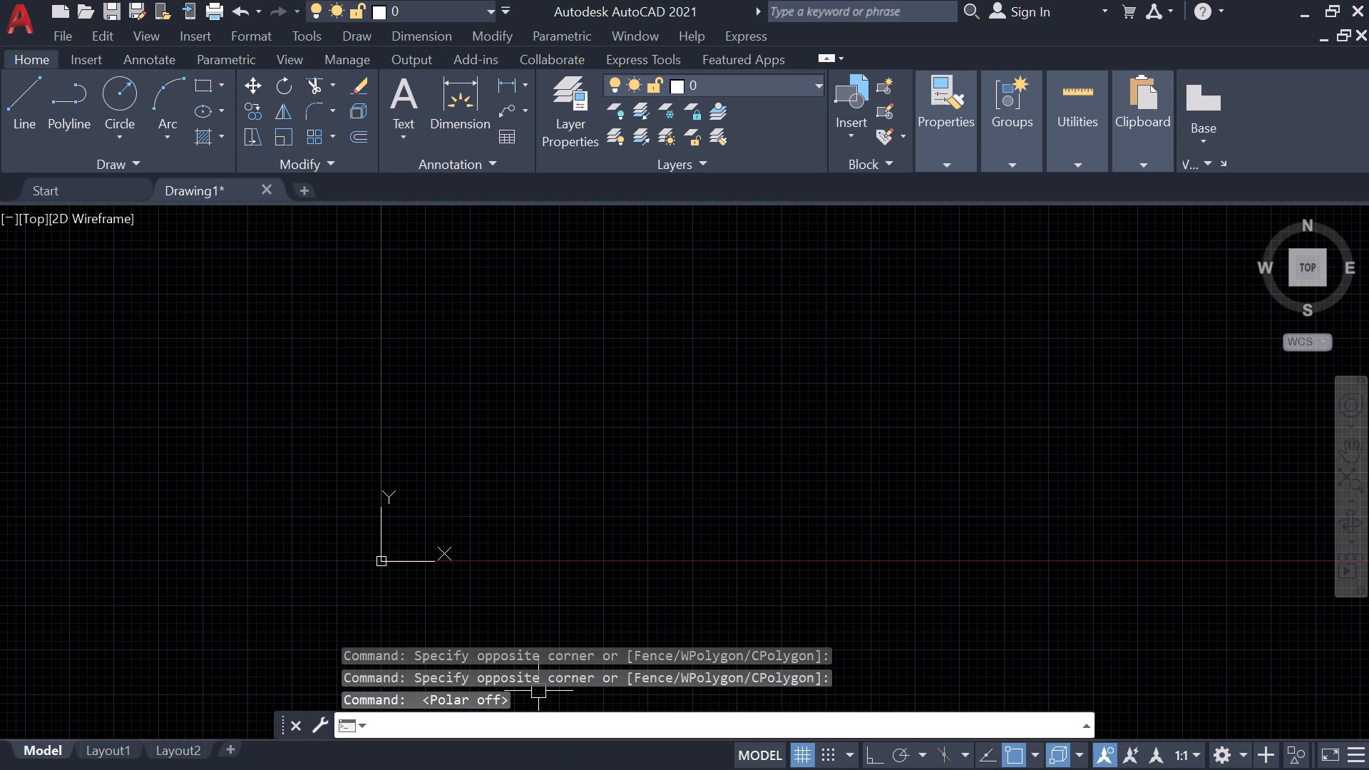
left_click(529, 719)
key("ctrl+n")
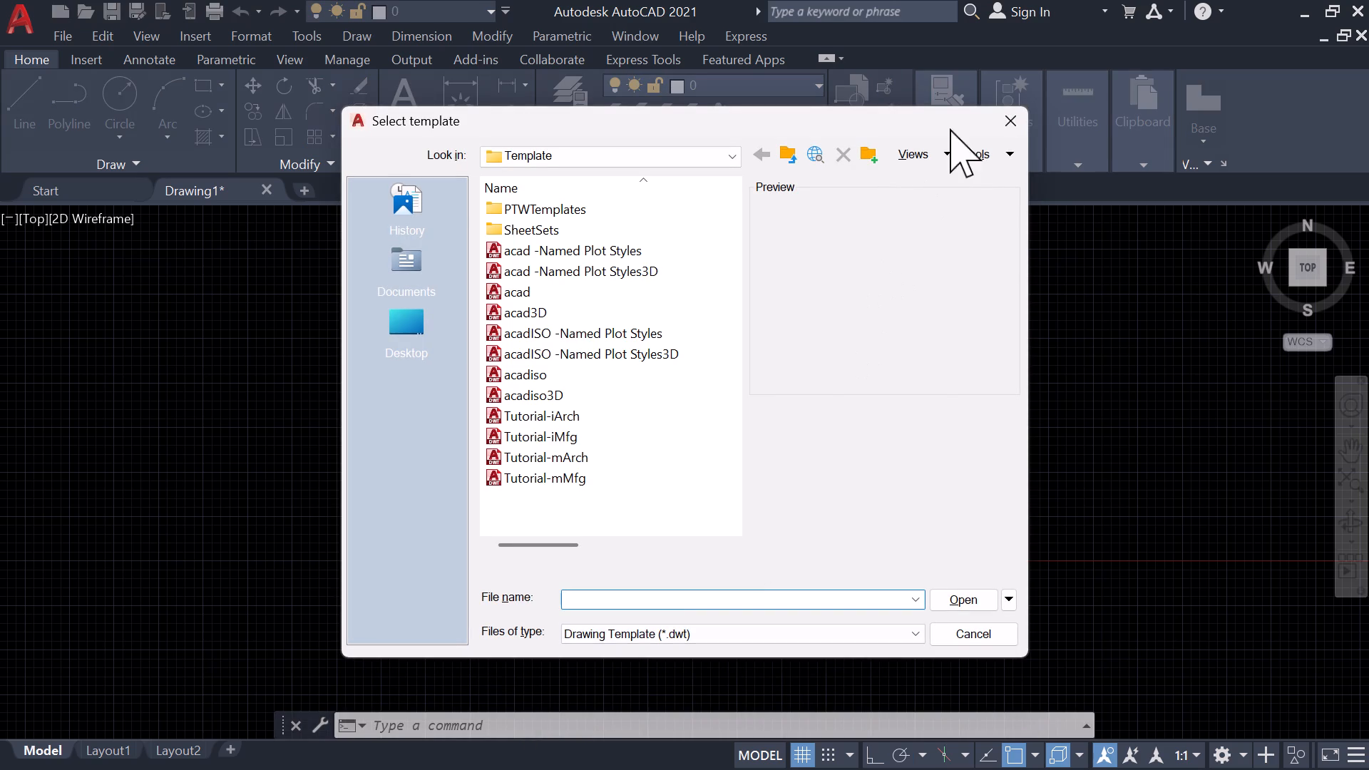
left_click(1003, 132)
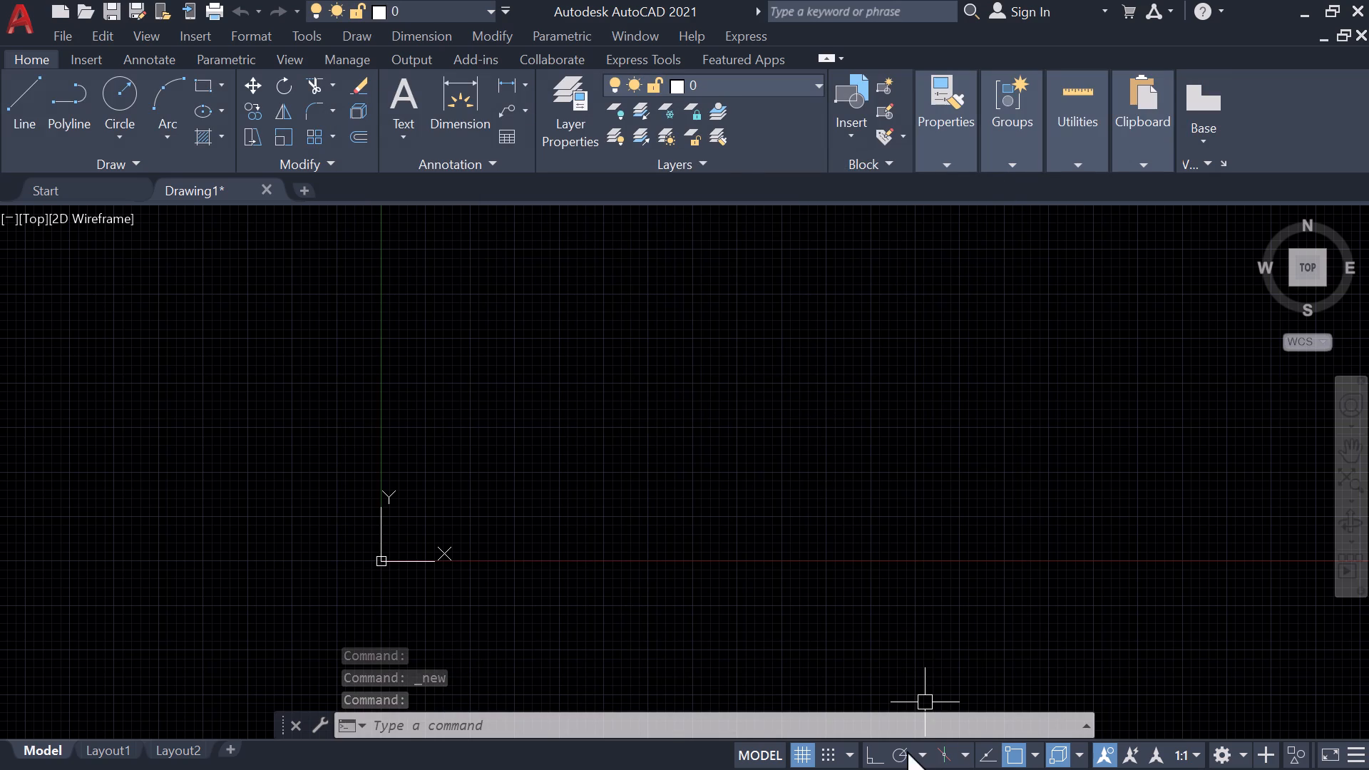
Turn on polar tracking for the drawing, with Ortho mode off.
left_click(876, 751)
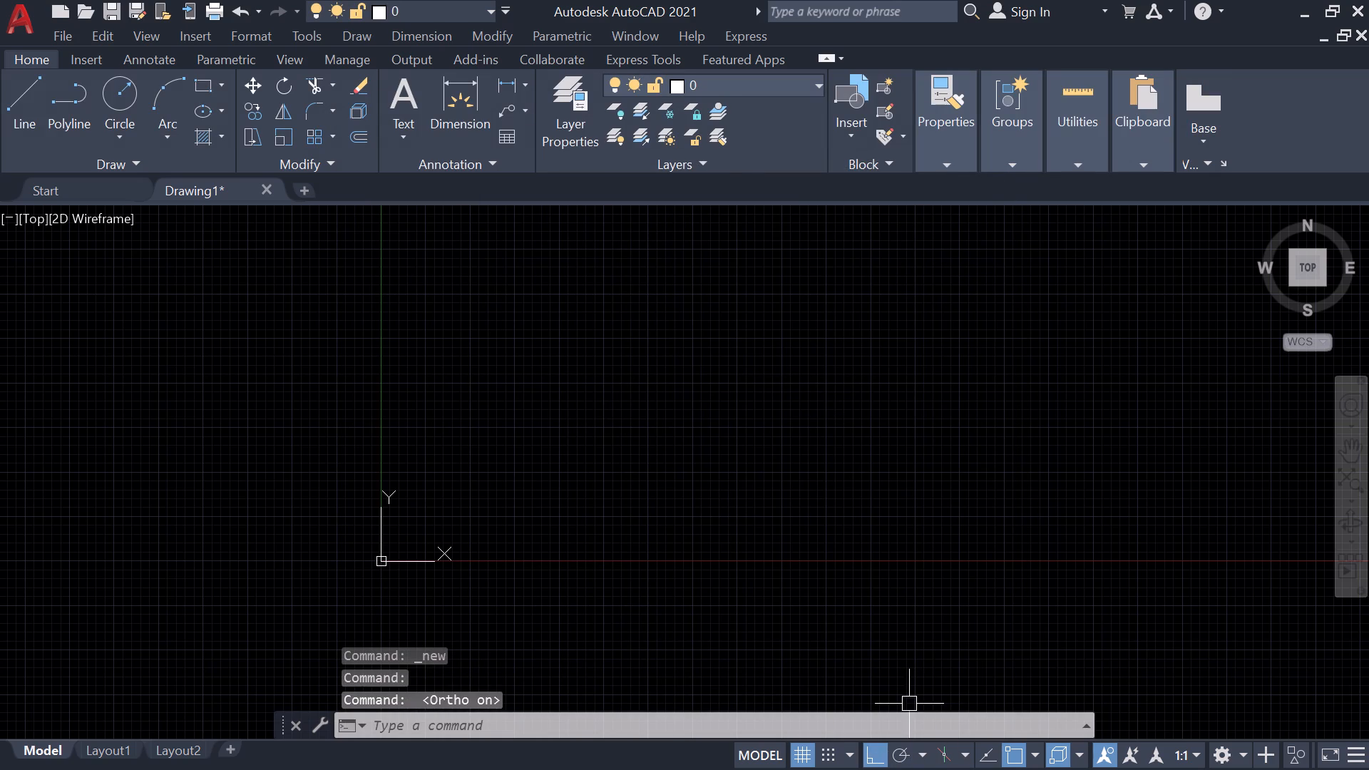
left_click(906, 751)
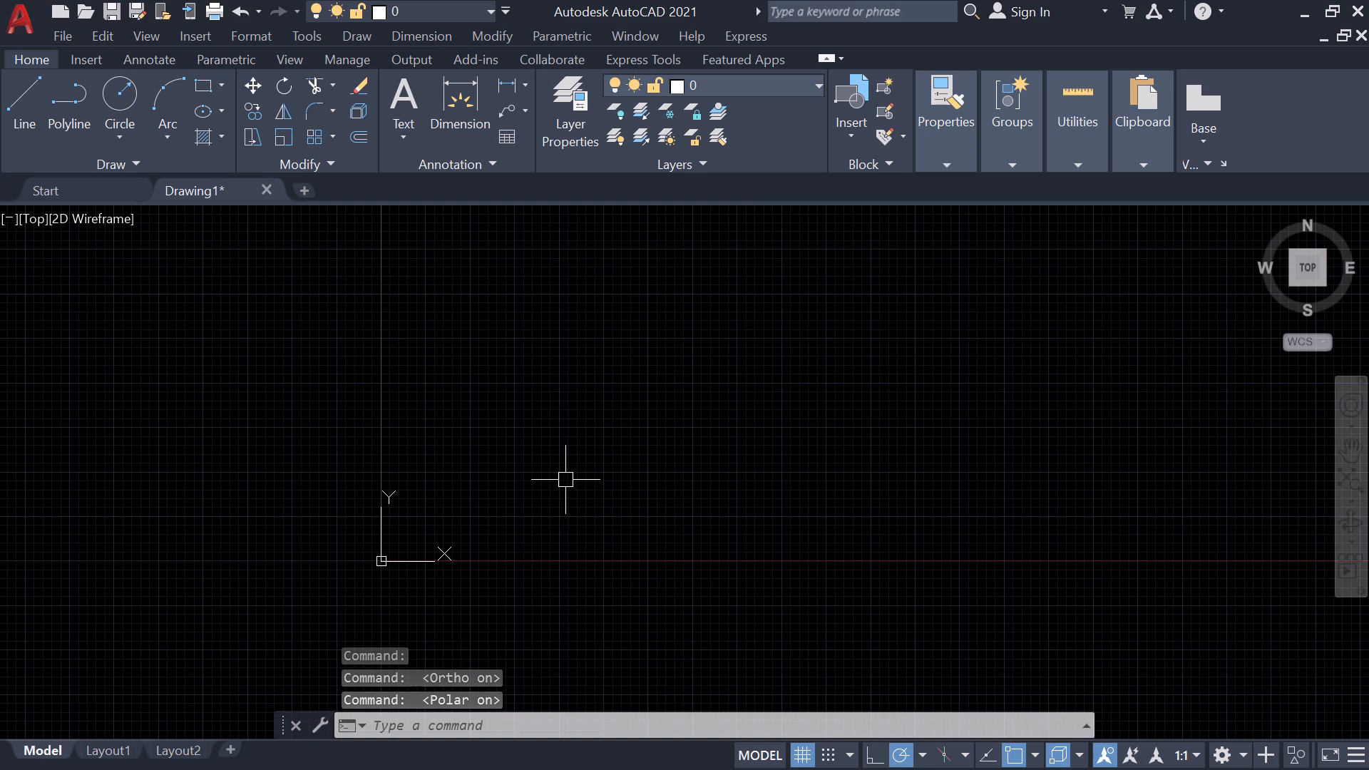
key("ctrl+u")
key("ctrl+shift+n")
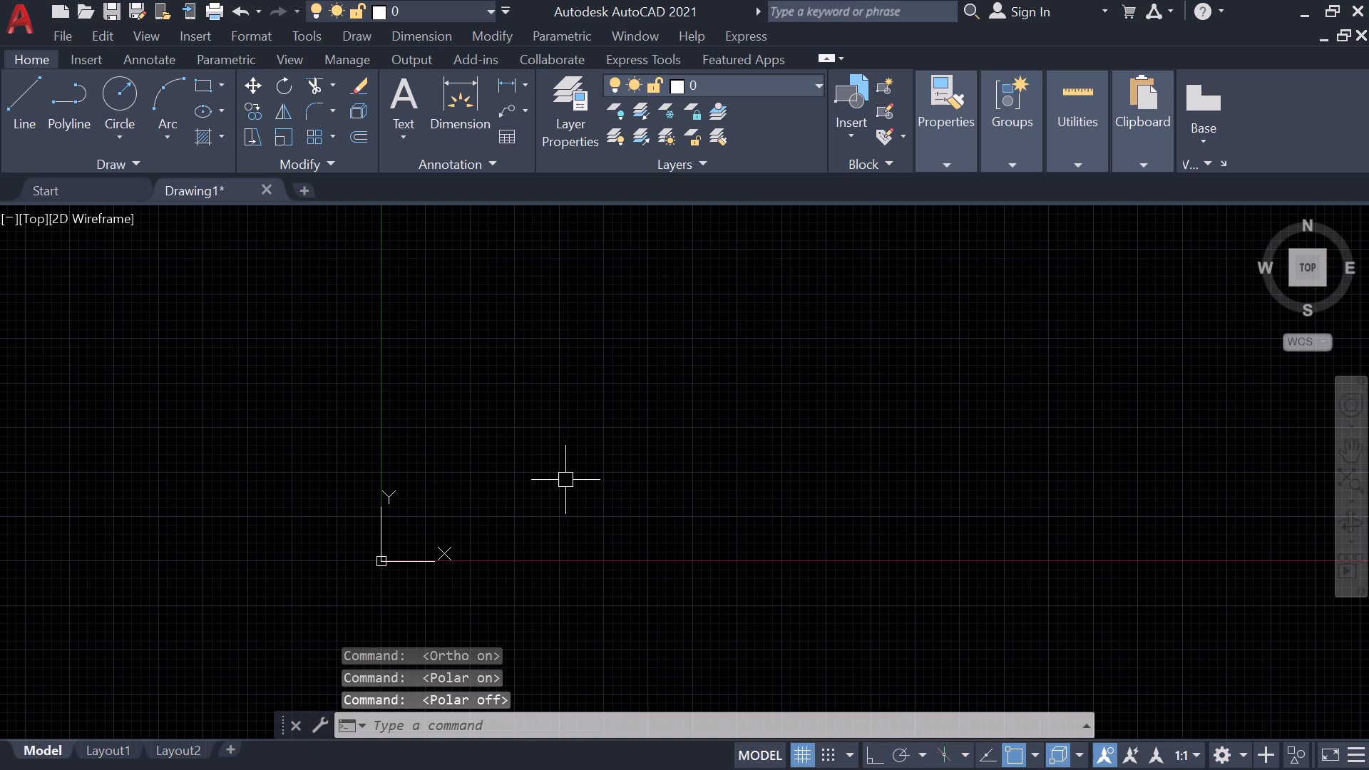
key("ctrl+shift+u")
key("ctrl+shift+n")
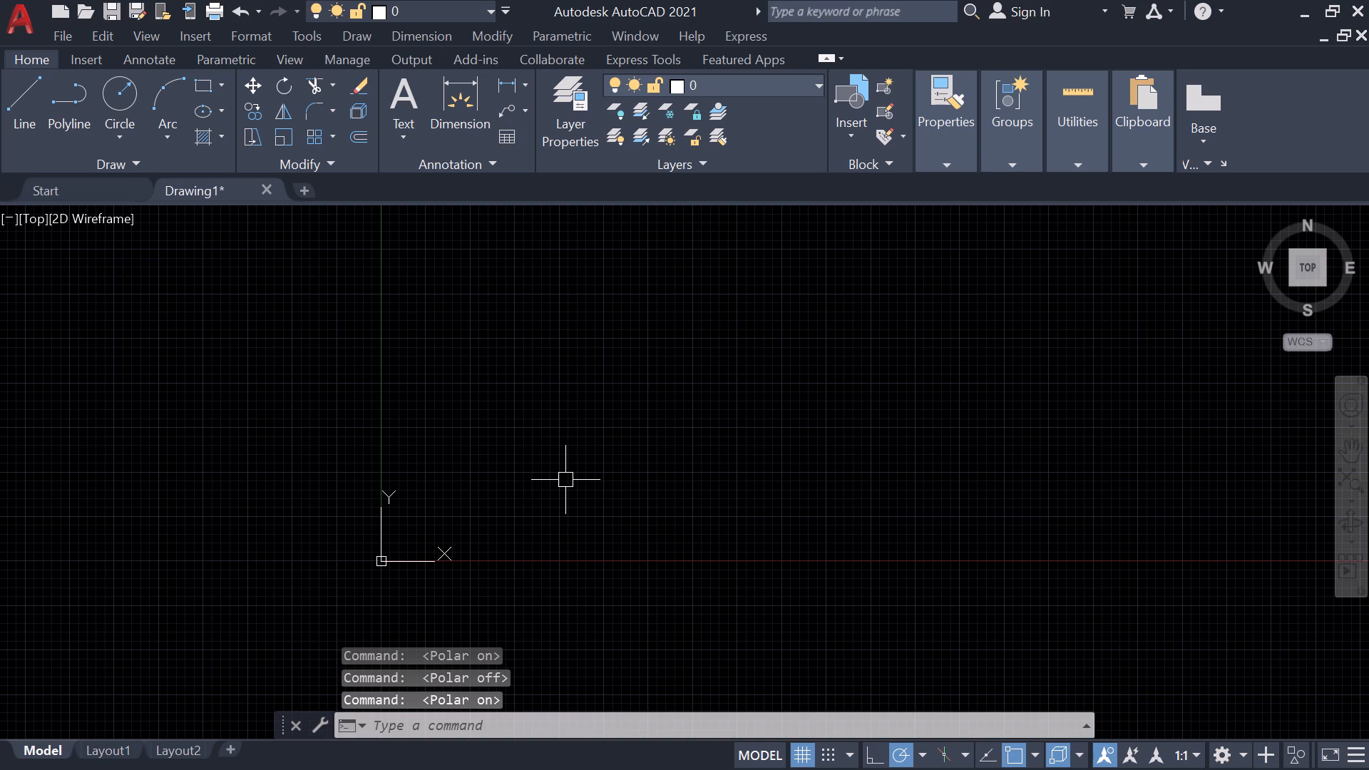
Turn on Infer Constraints for the drawing.
left_click(498, 725, "ctrl")
key("ctrl+shift+i")
key("ctrl+shift+n")
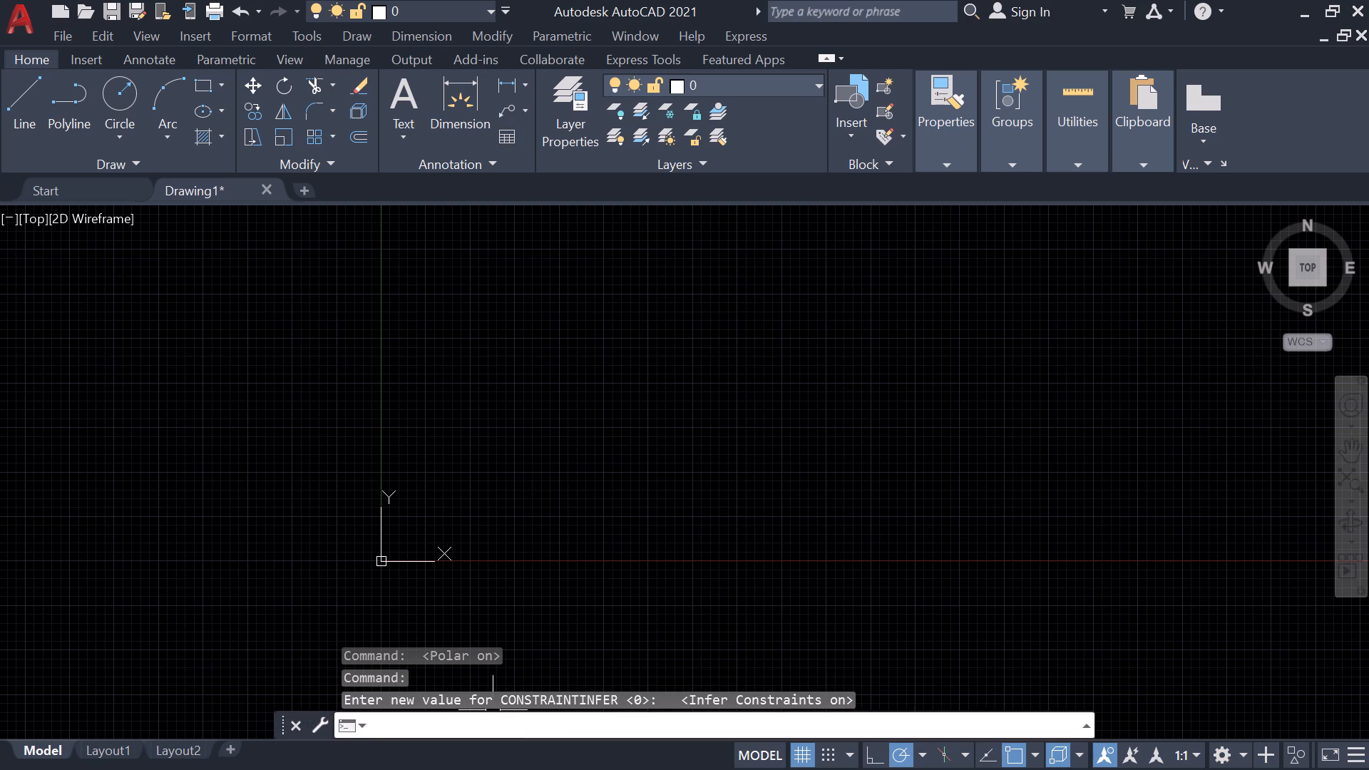
Bring up the overview of open windows to switch away from AutoCAD.
key("ctrl+alt+Tab")
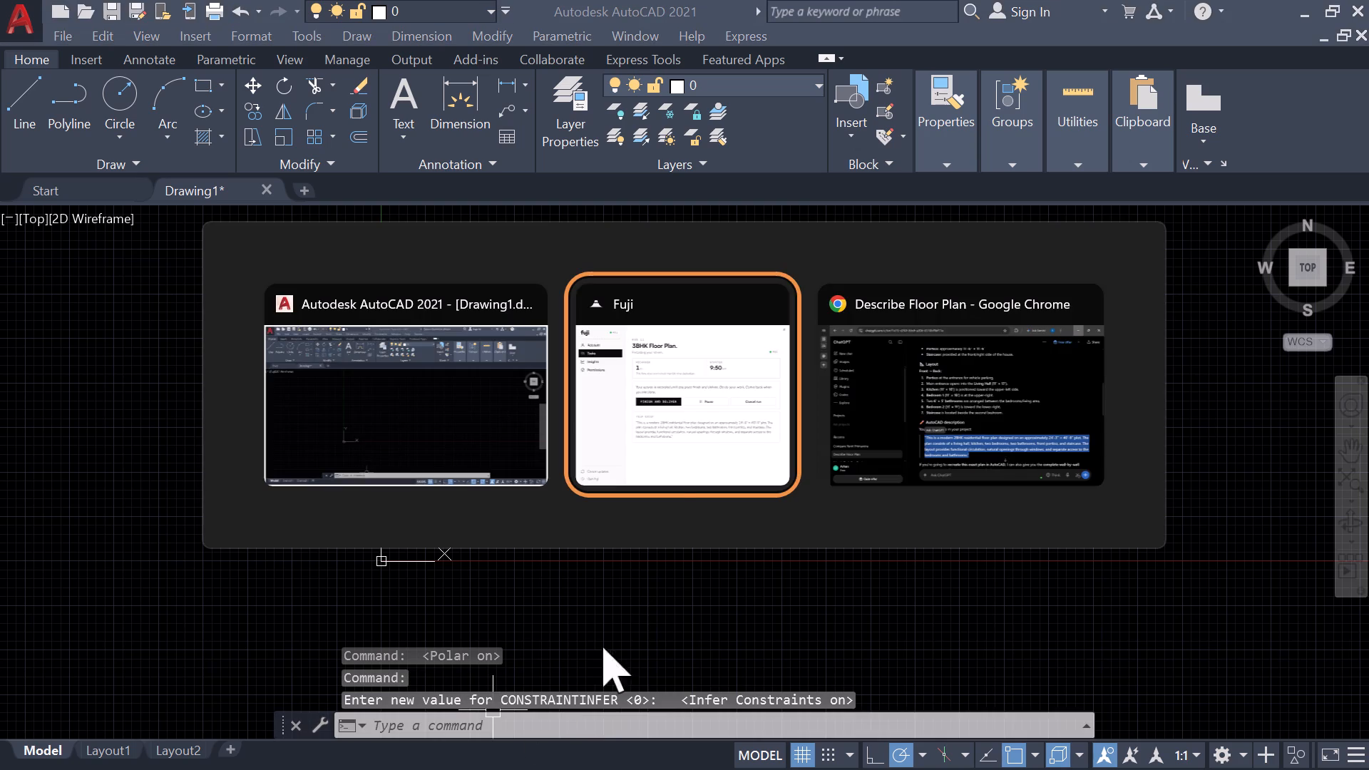
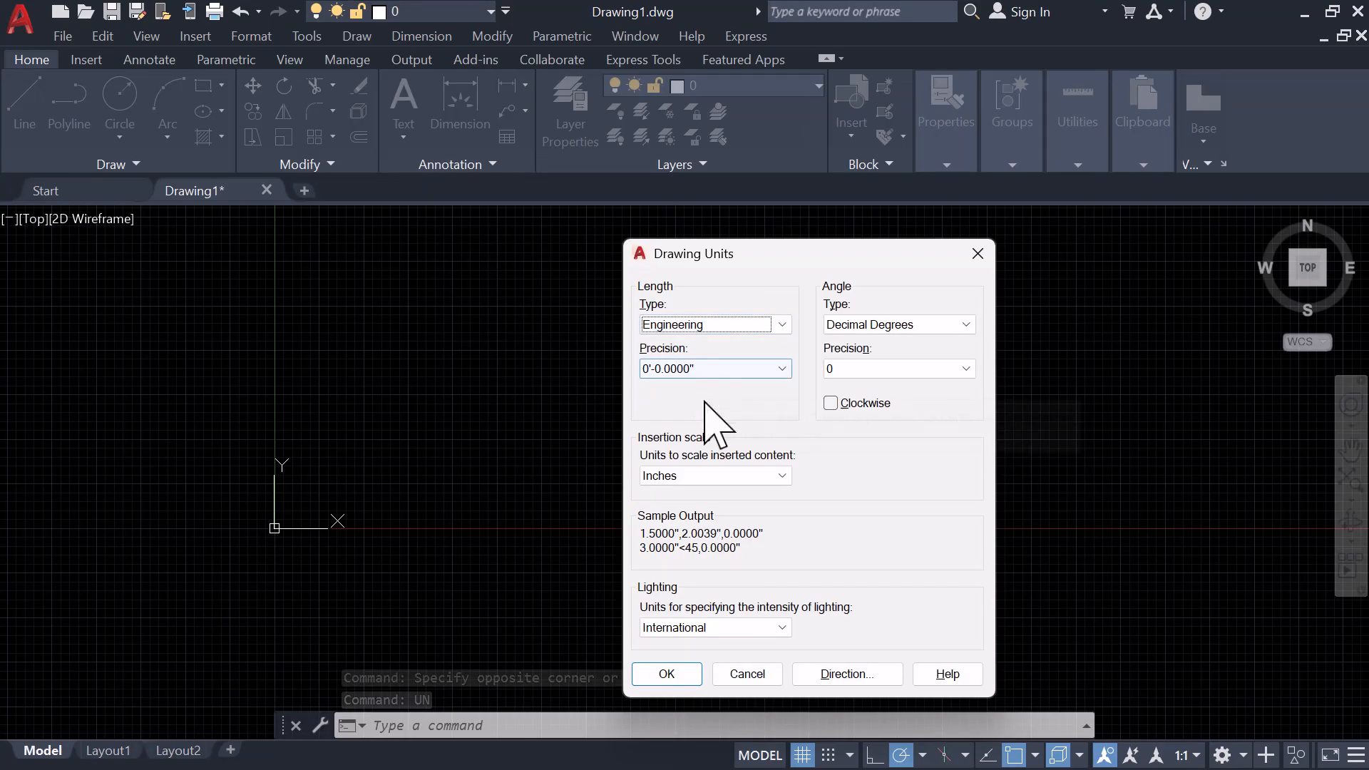
Set the Engineering length precision to 0'-0" in the drawing units and apply the settings.
left_click(707, 360, "ctrl")
left_click(704, 383, "ctrl")
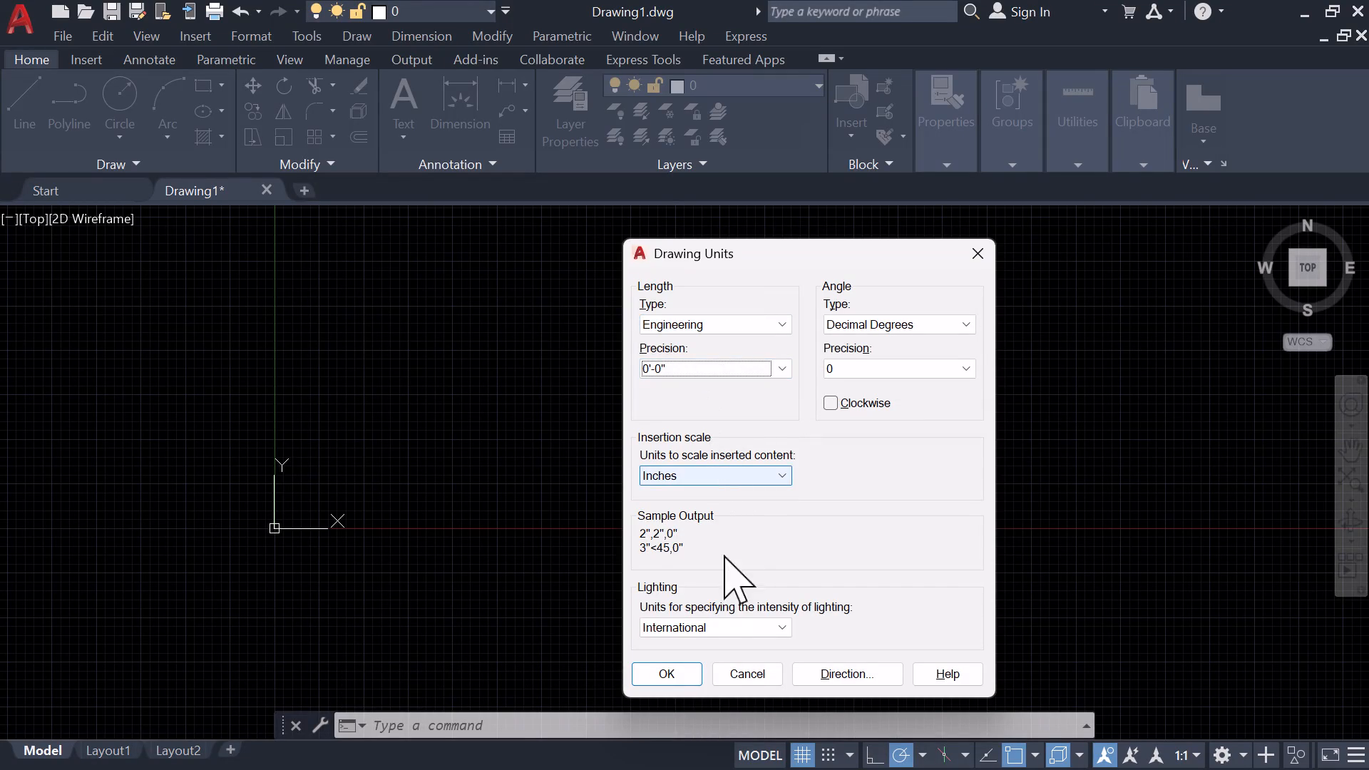
left_click(688, 674, "ctrl")
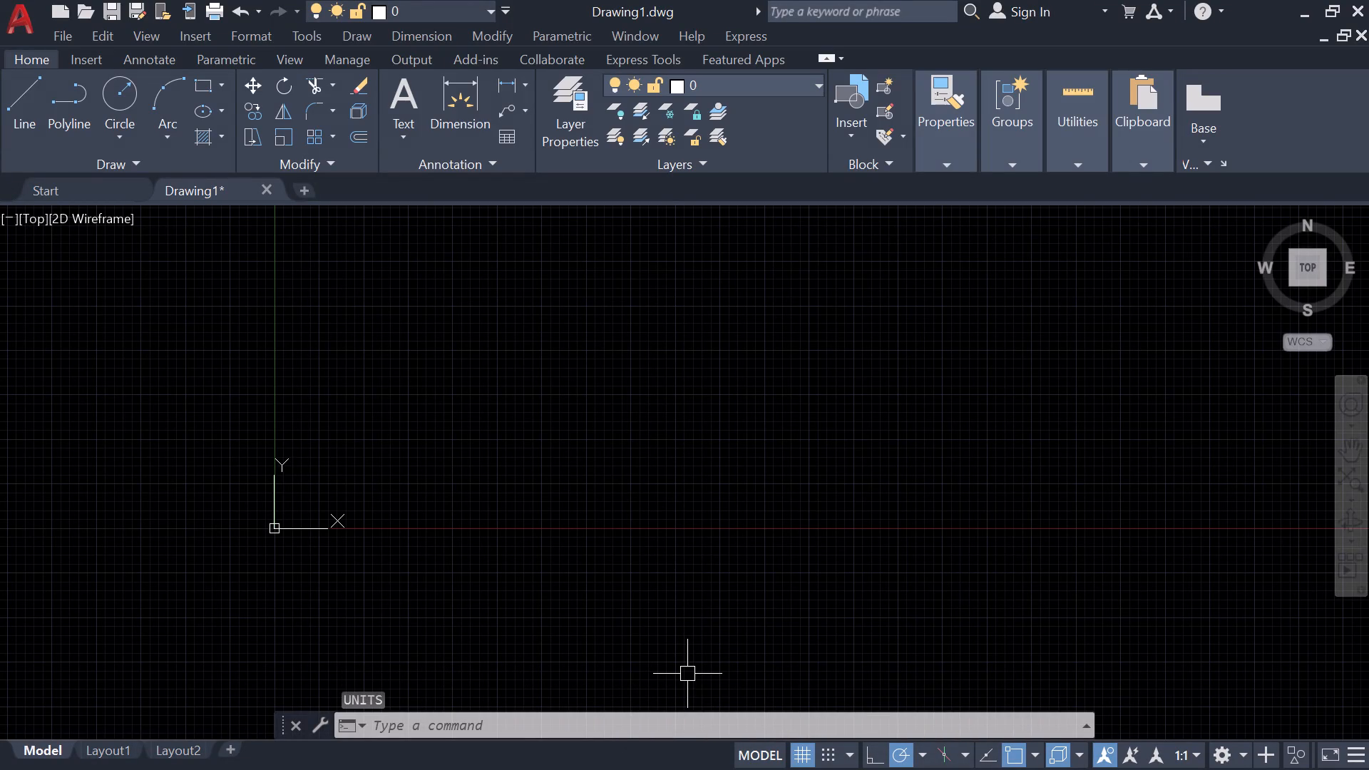
Modify the Standard dimension style's primary units to Engineering format with 0'-0" precision.
type("d")
key("space")
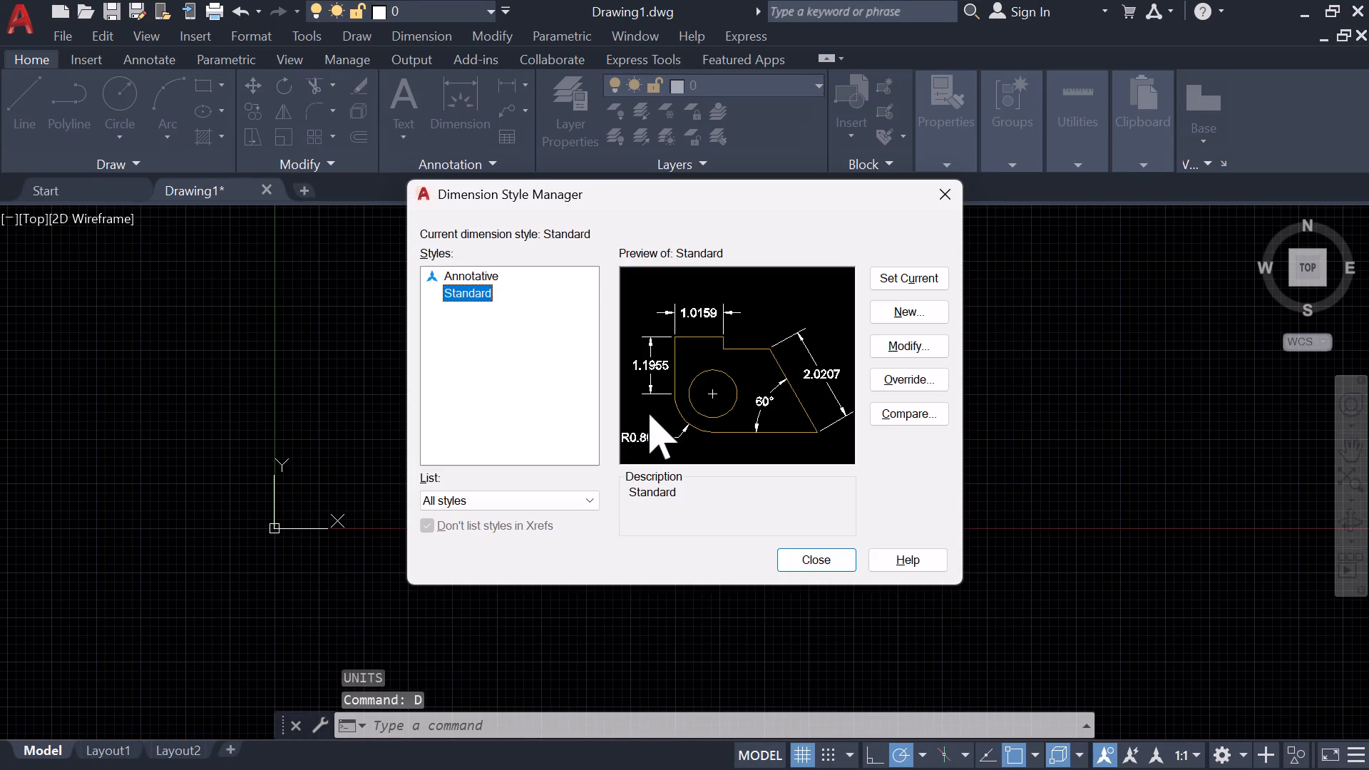
left_click(910, 345, "ctrl")
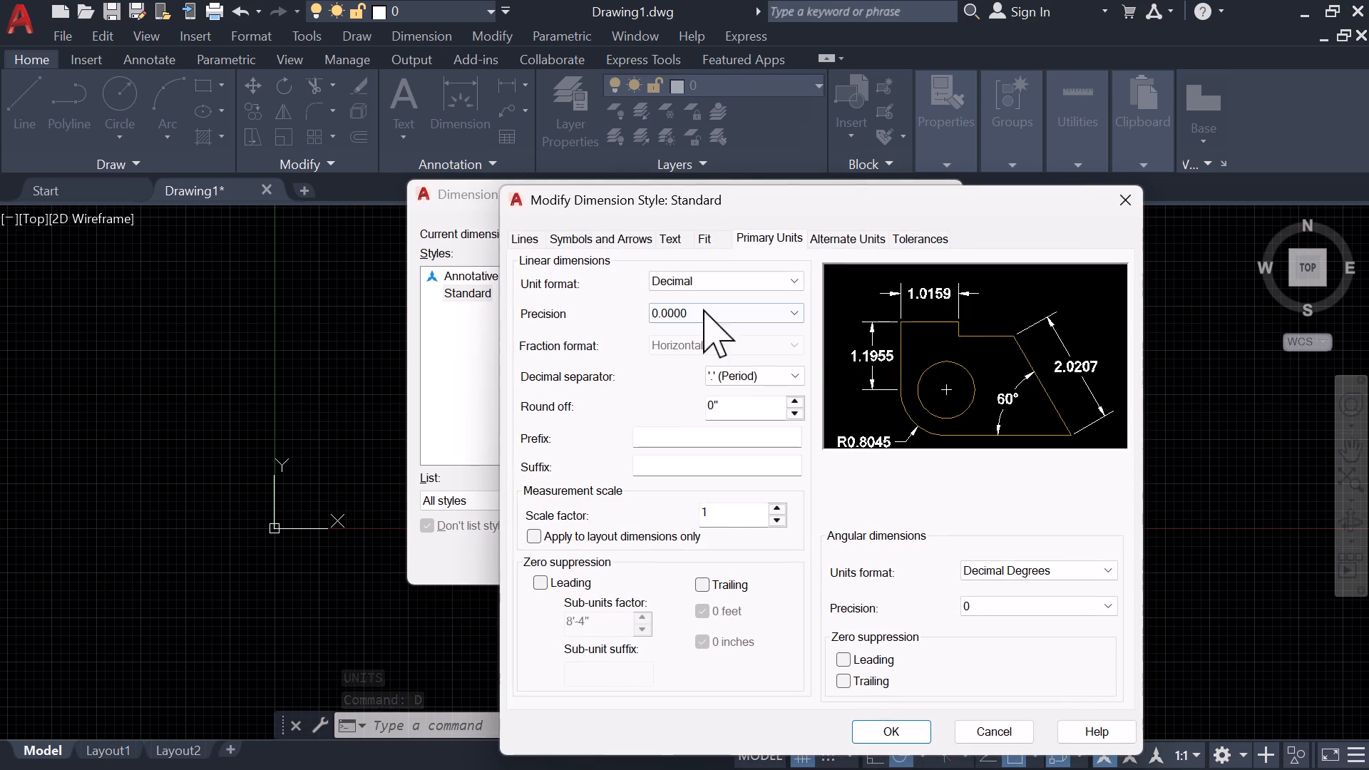
left_click(689, 287, "ctrl")
left_click(687, 326, "ctrl")
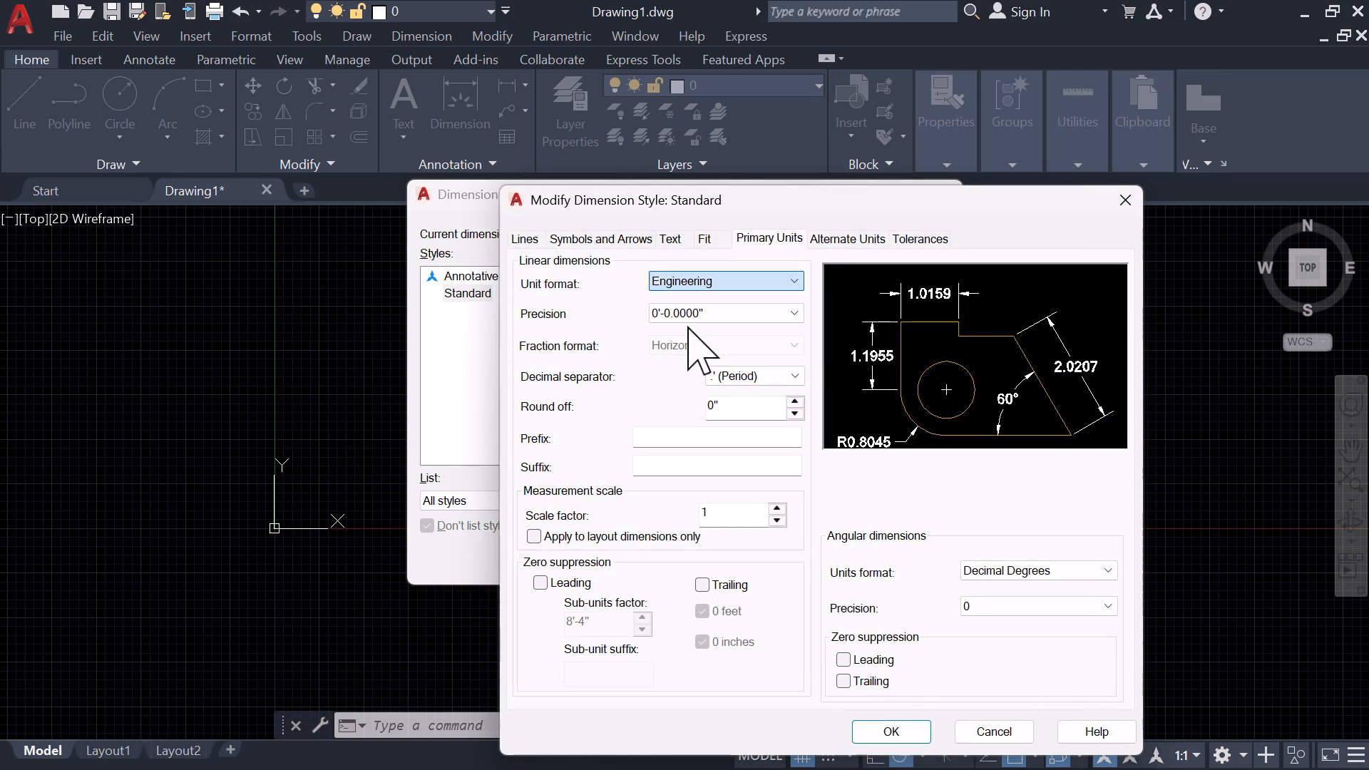
left_click(687, 312, "ctrl")
left_click(697, 330, "ctrl")
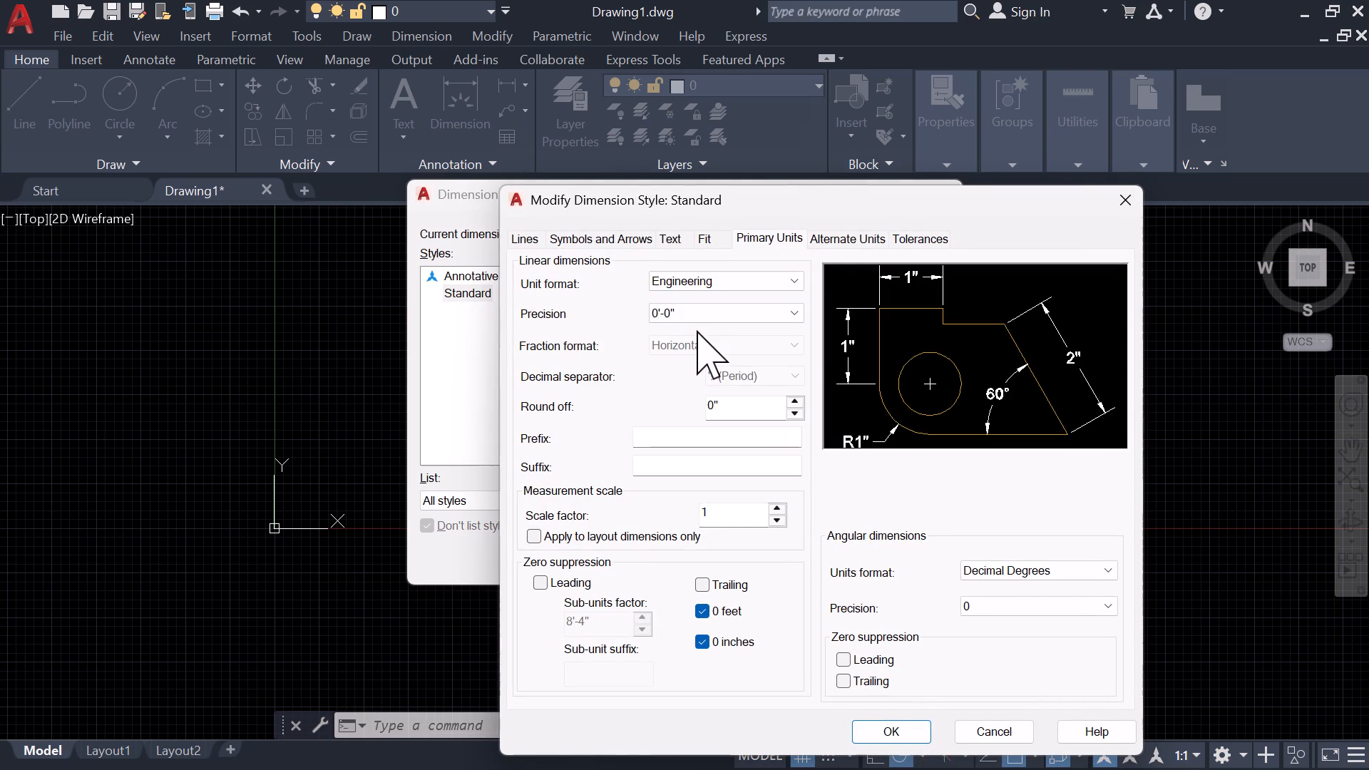
Set the round-off for the Standard style's linear dimensions to 6".
left_click(736, 412, "ctrl")
key("BackSpace")
key("BackSpace")
key("BackSpace")
key("BackSpace")
key("BackSpace")
key("BackSpace")
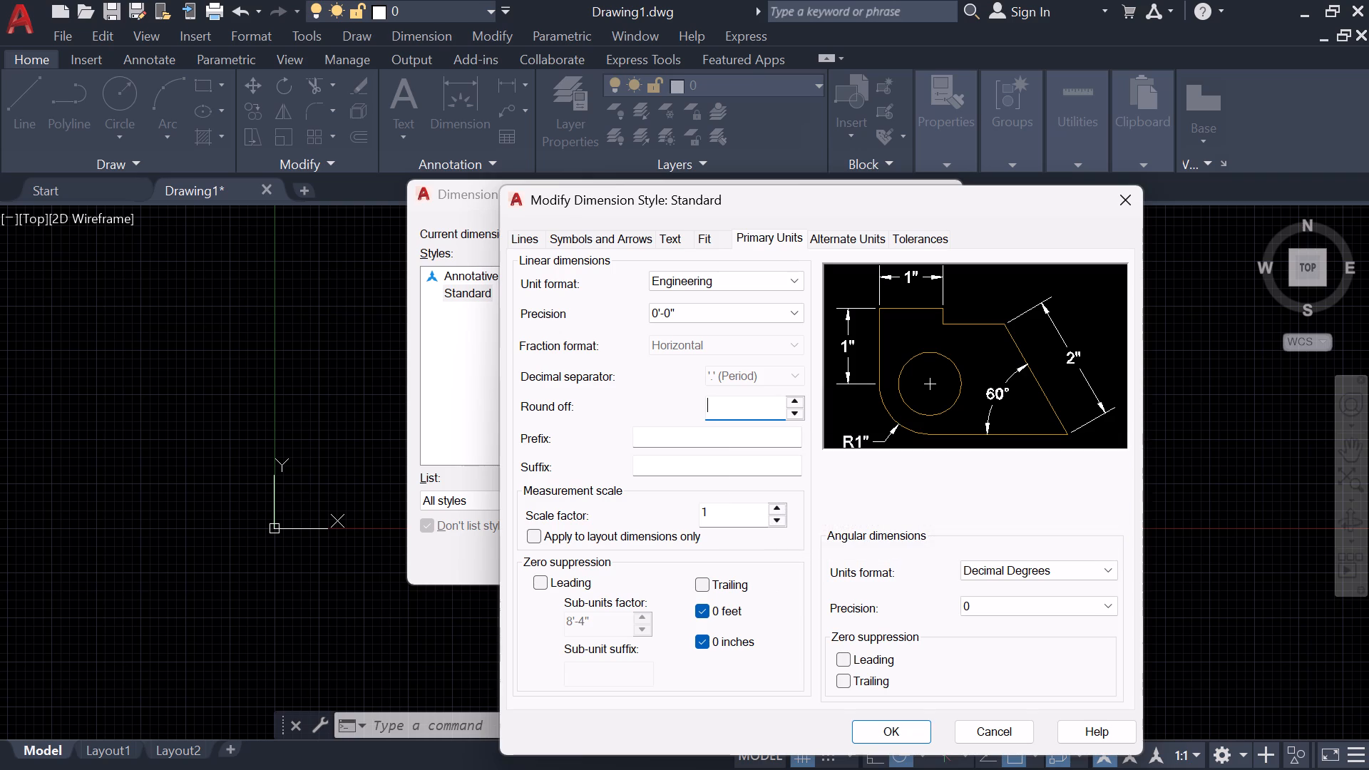
key("6")
key("Return")
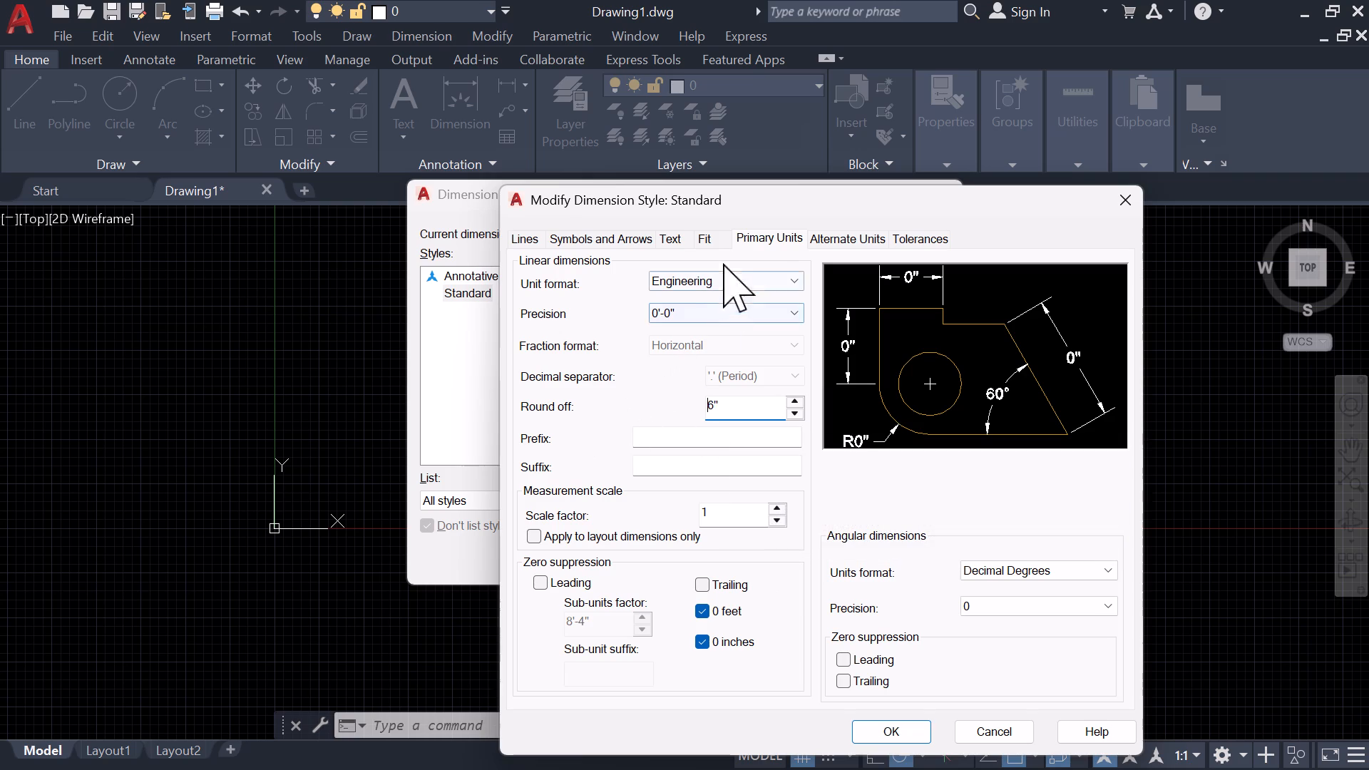
Set the Standard dimension style's text height to 4'.
left_click(662, 229, "ctrl")
left_click(680, 240, "ctrl")
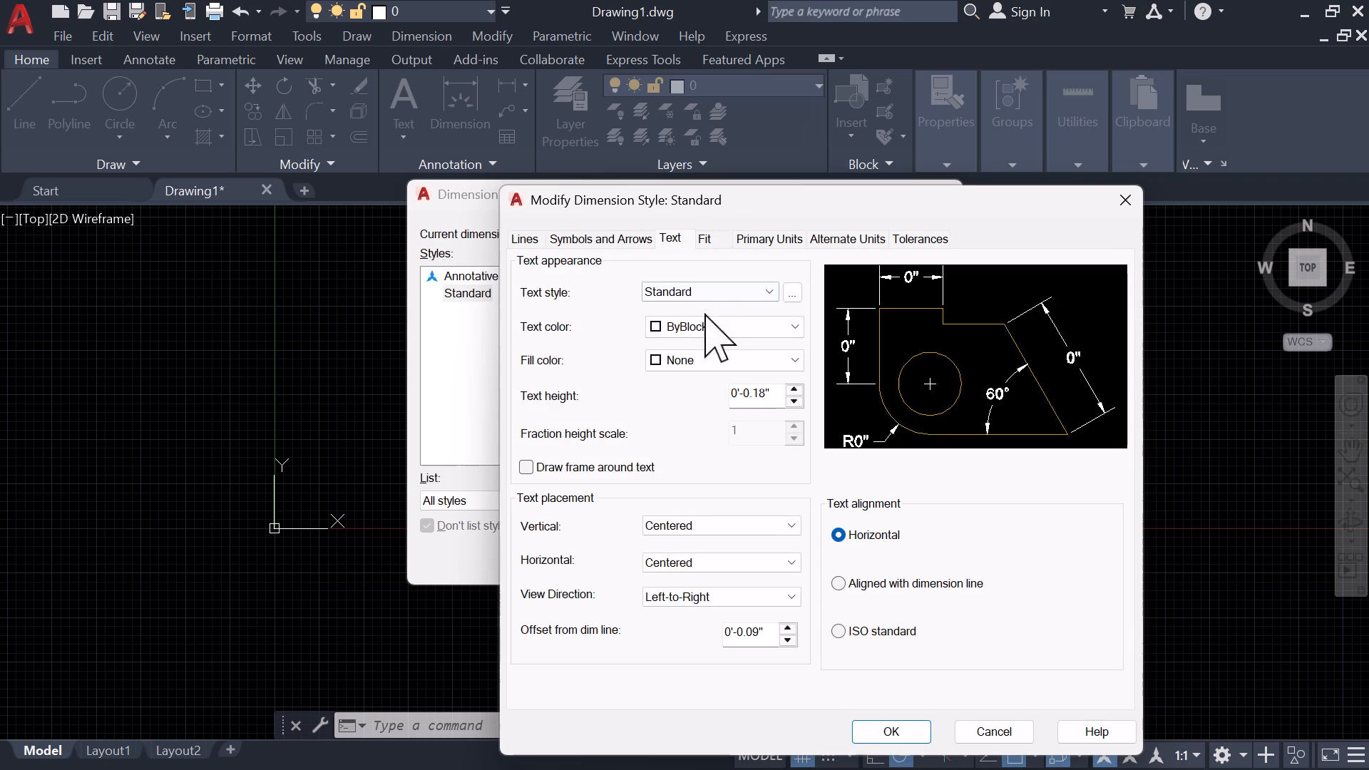
left_click_drag(772, 394, 721, 394, "ctrl")
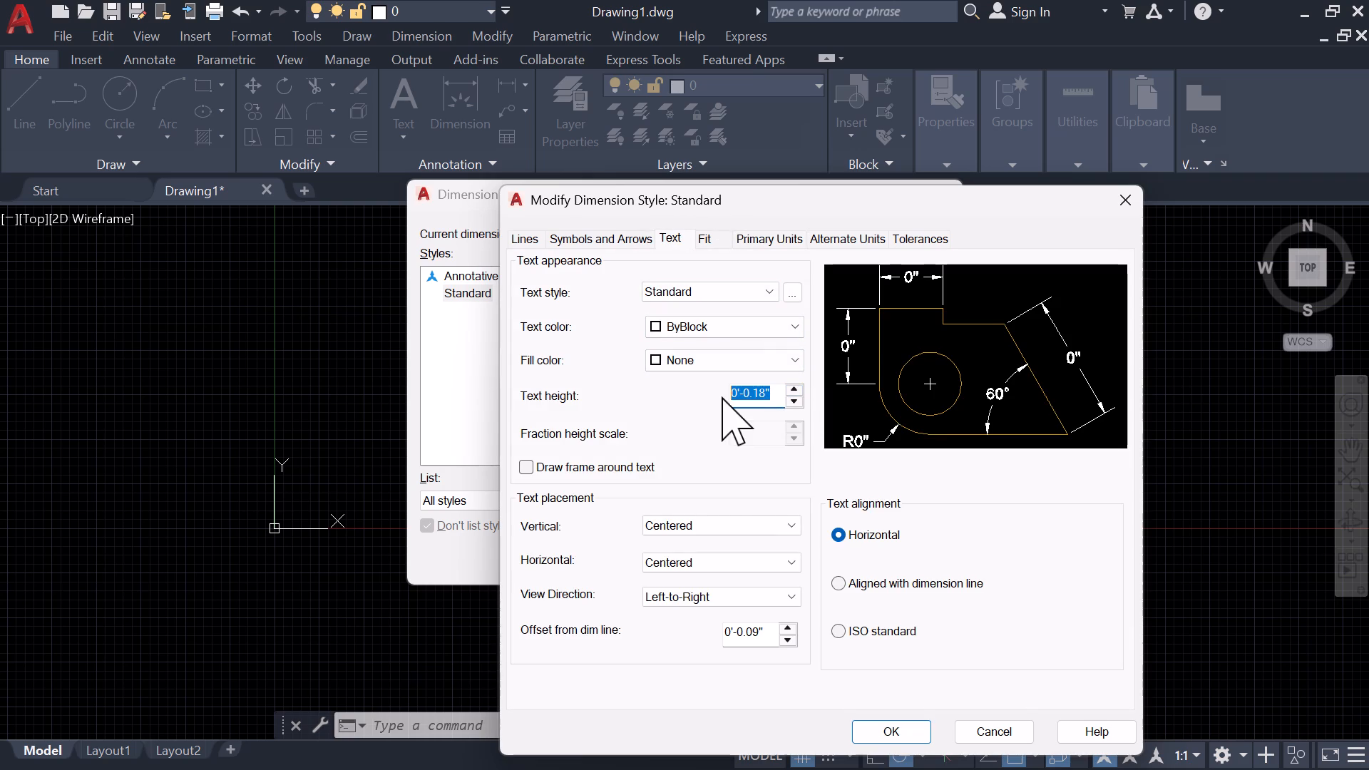
key("BackSpace")
key("4")
key("apostrophe")
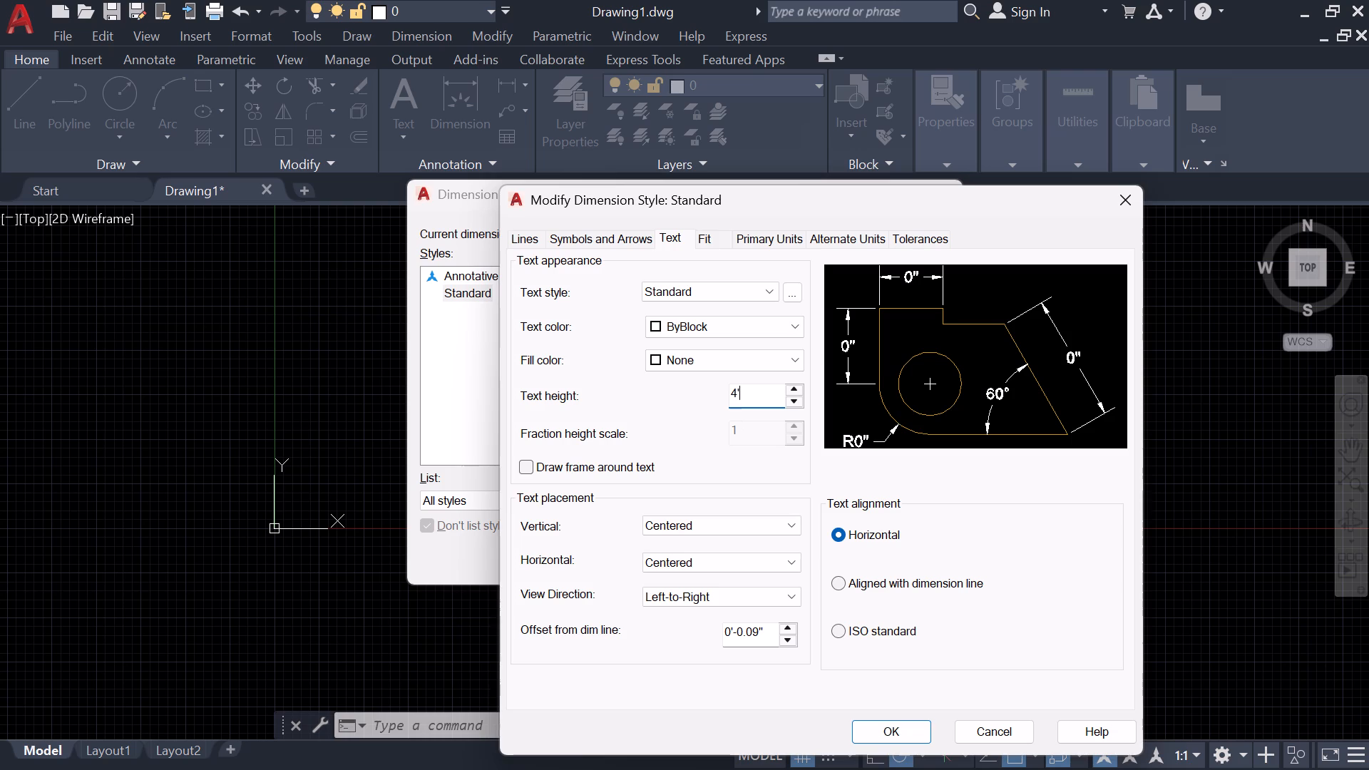
key("Return")
Set the Standard dimension style's arrow size to 4', then save the style and close the Dimension Style Manager.
left_click(624, 227, "ctrl")
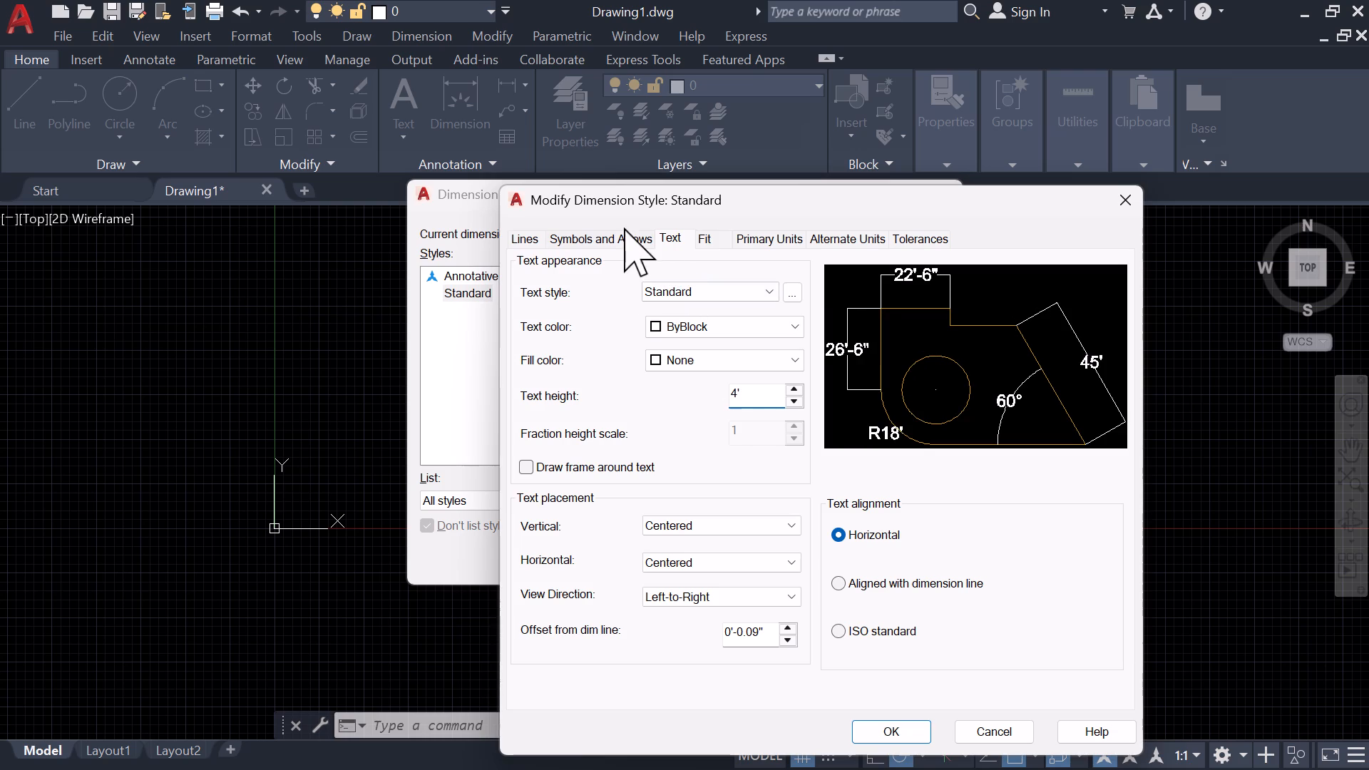
left_click(619, 242, "ctrl")
left_click_drag(577, 456, 554, 454, "ctrl")
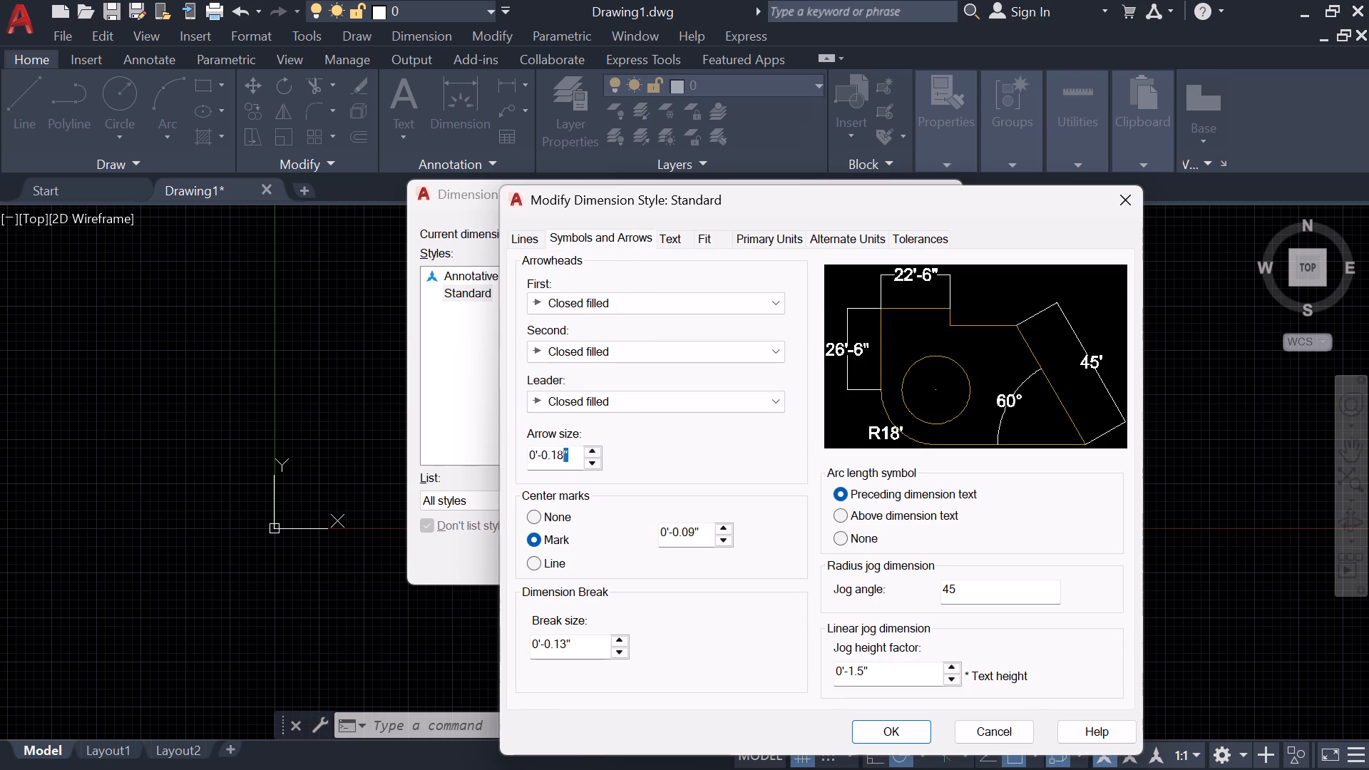
left_click_drag(554, 454, 415, 448, "ctrl")
key("BackSpace")
type("4'")
scroll(577, 511, "down", 5, "ctrl")
left_click(879, 731, "ctrl")
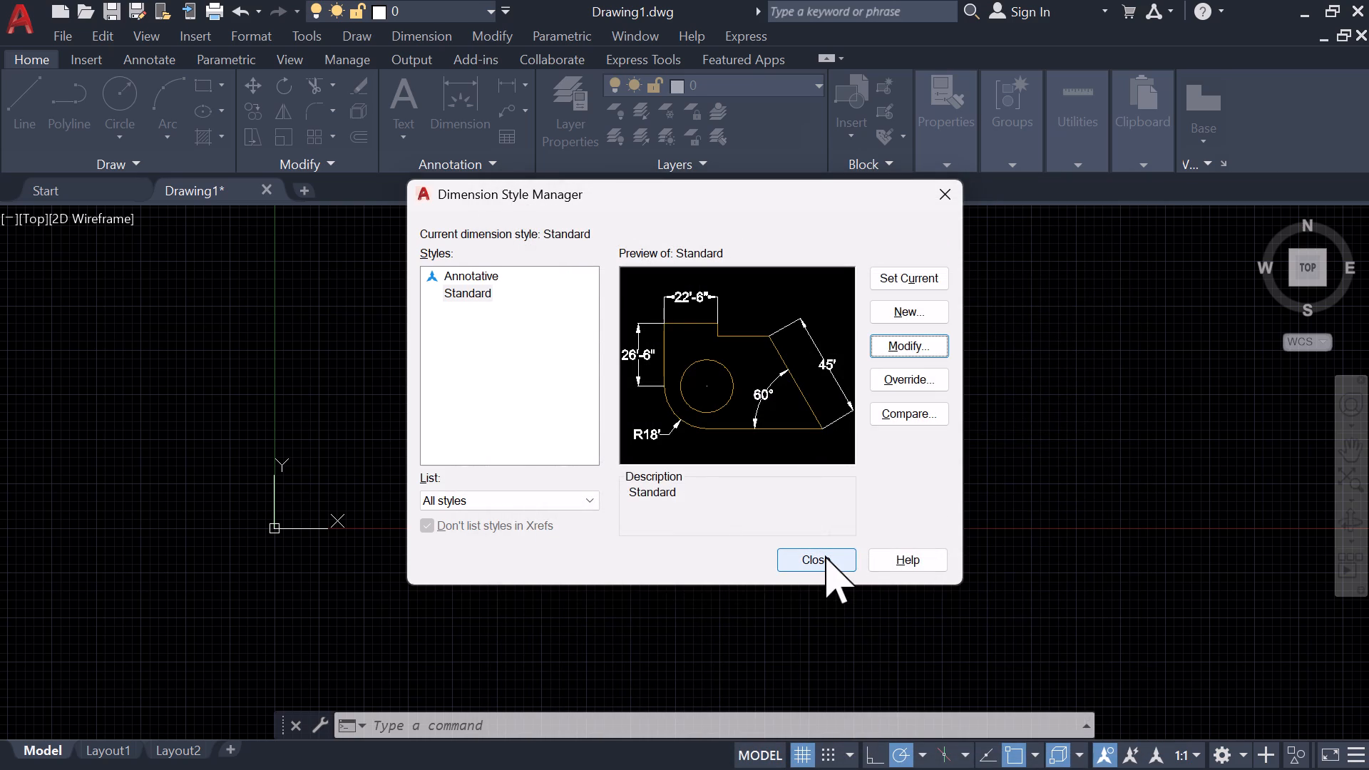
left_click(825, 555, "ctrl")
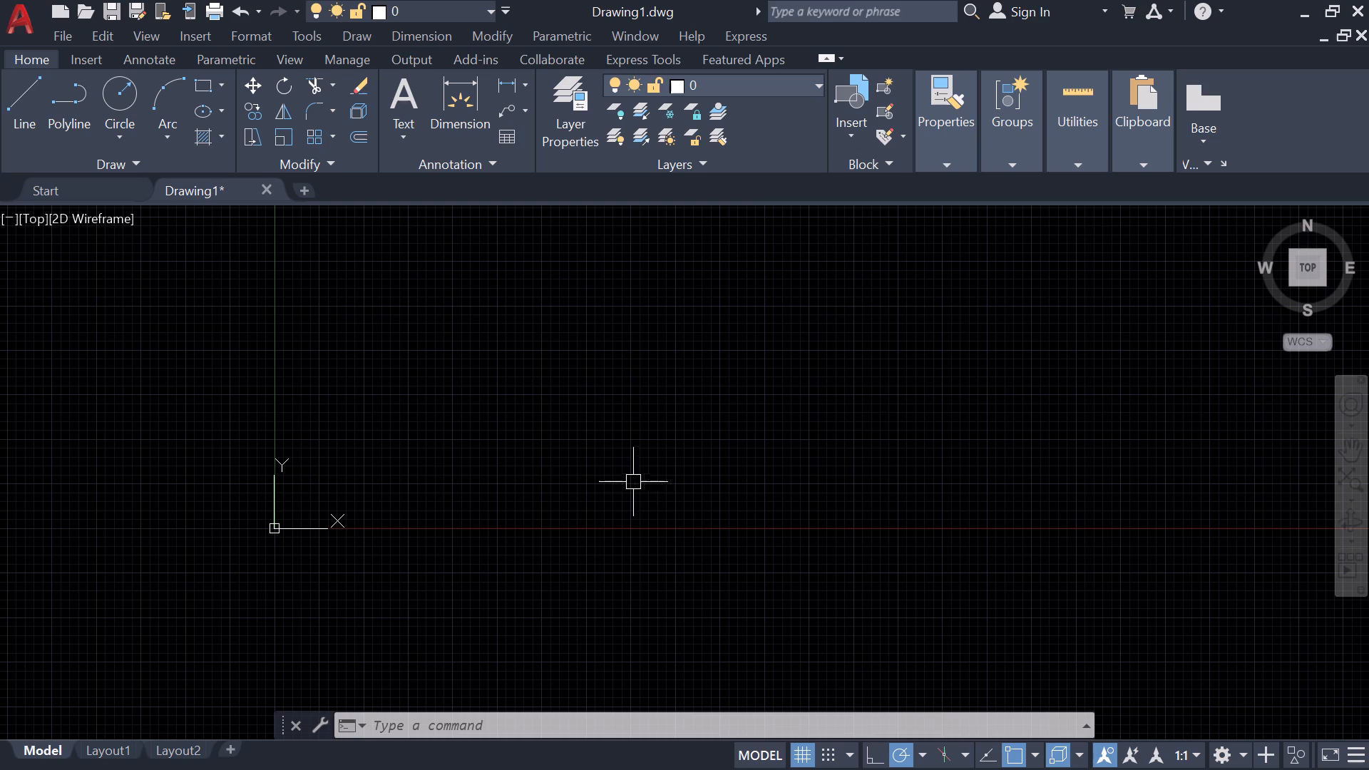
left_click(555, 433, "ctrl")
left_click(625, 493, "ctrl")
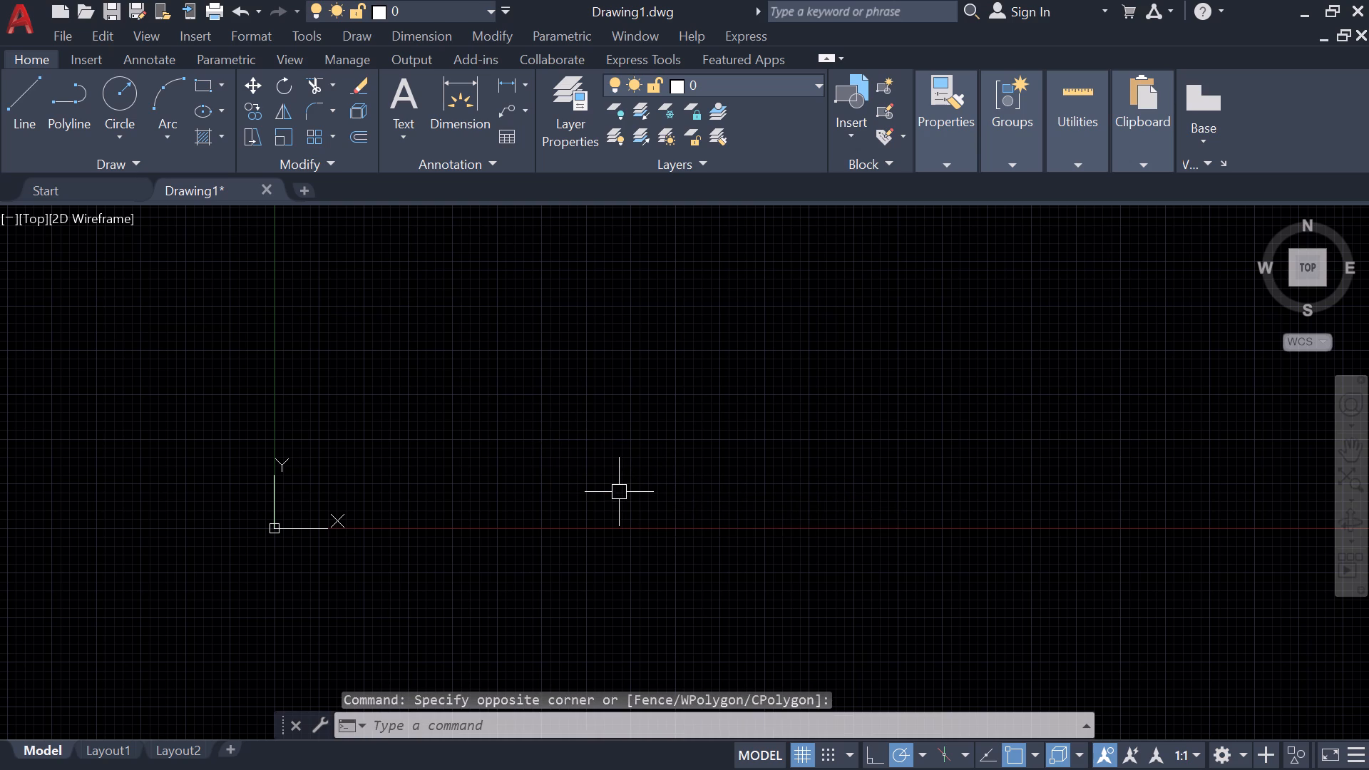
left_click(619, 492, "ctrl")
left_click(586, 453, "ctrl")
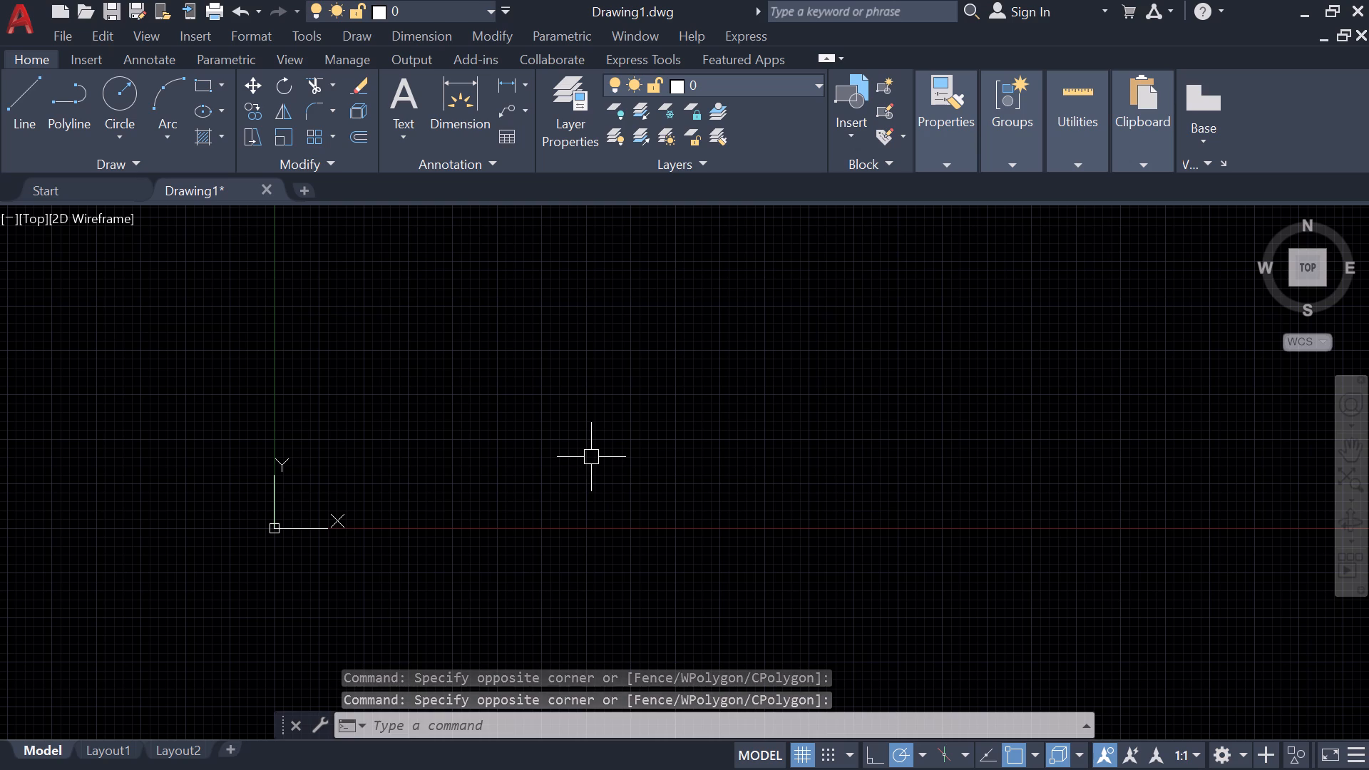
Start the Rectangle command in the empty drawing area.
type("rec")
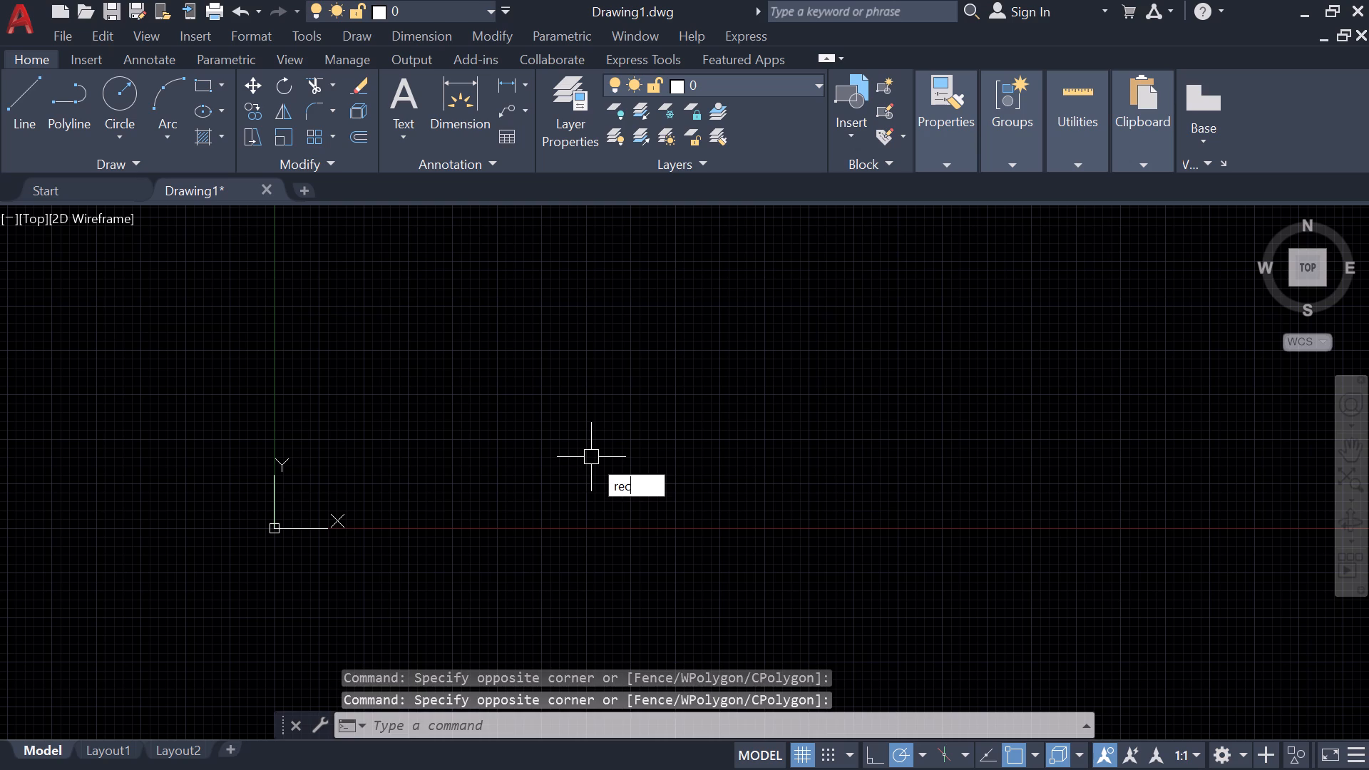
key("space")
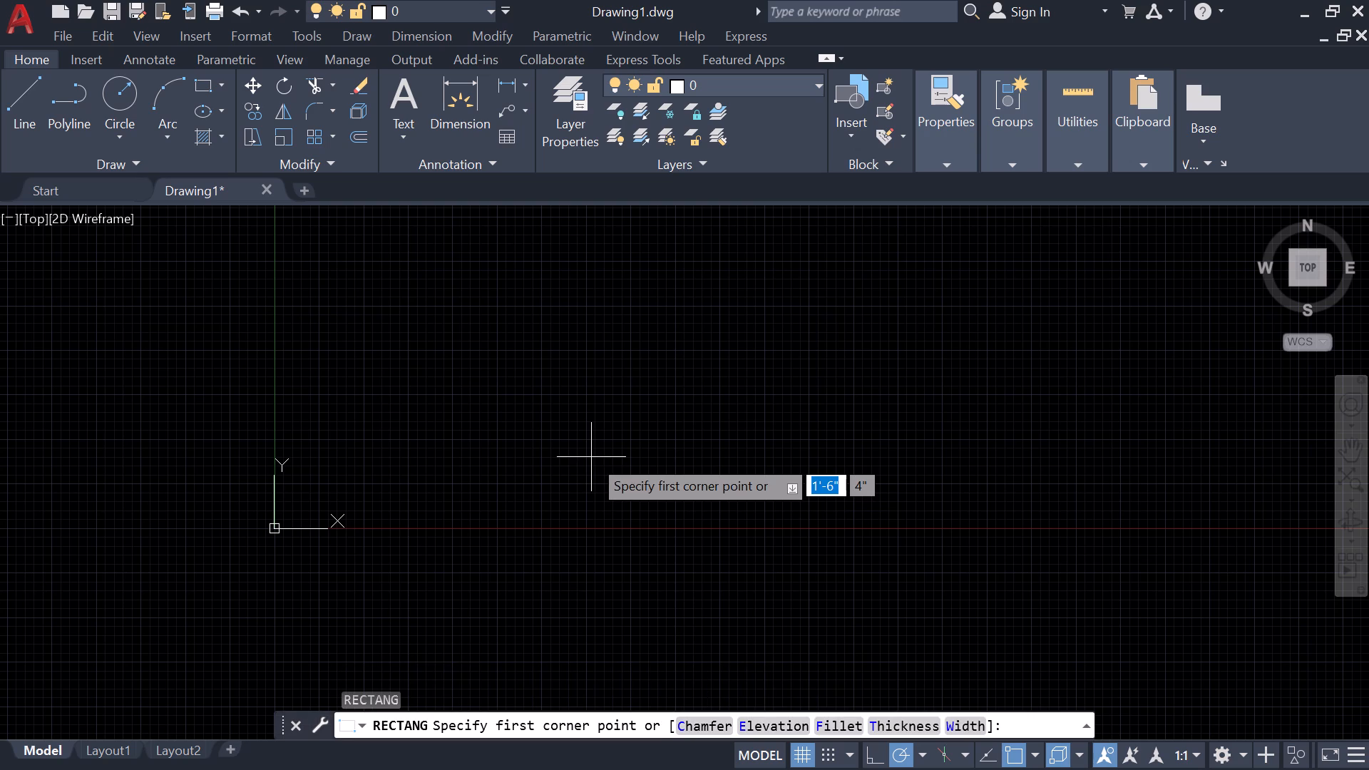
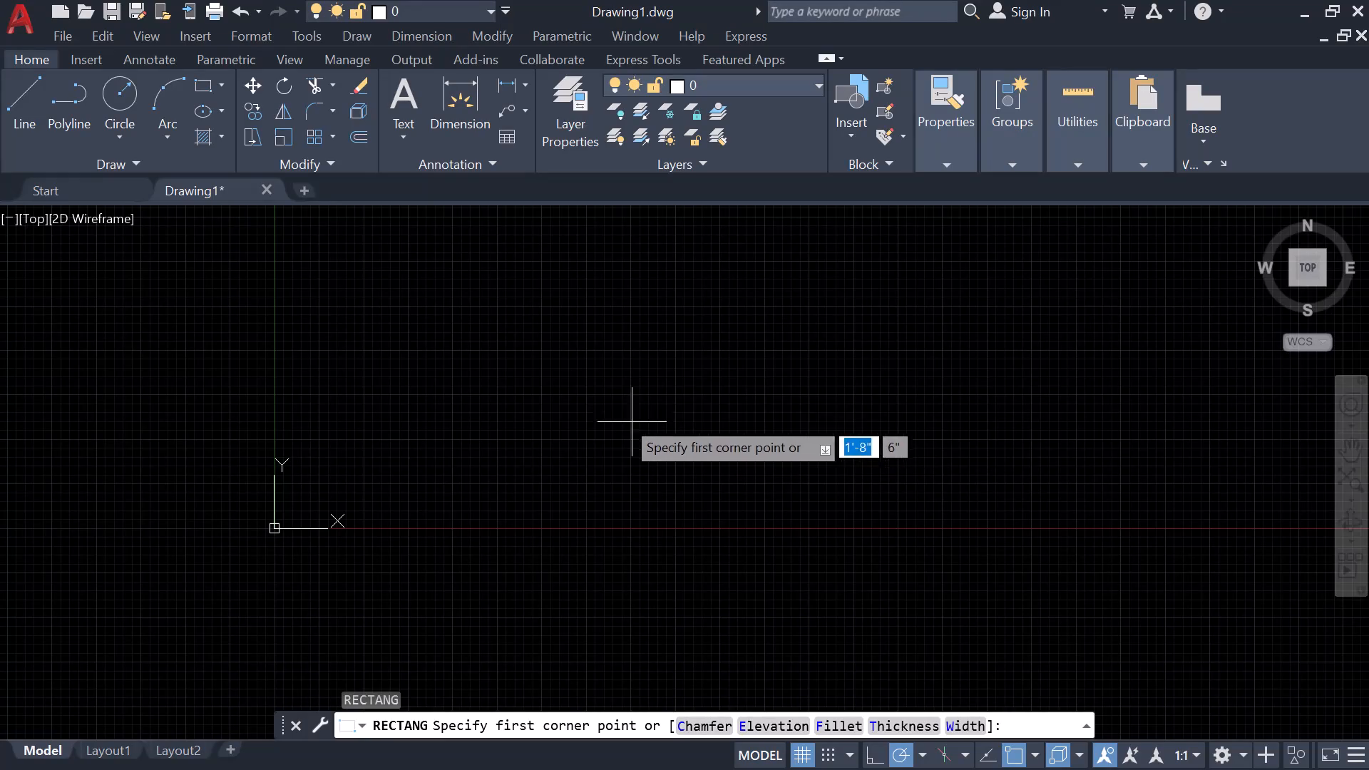
Draw a rectangle 24'3" long and 40'9" wide for the floor plan outline, with its lower-left corner near the origin.
left_click(533, 380, "ctrl")
type("d")
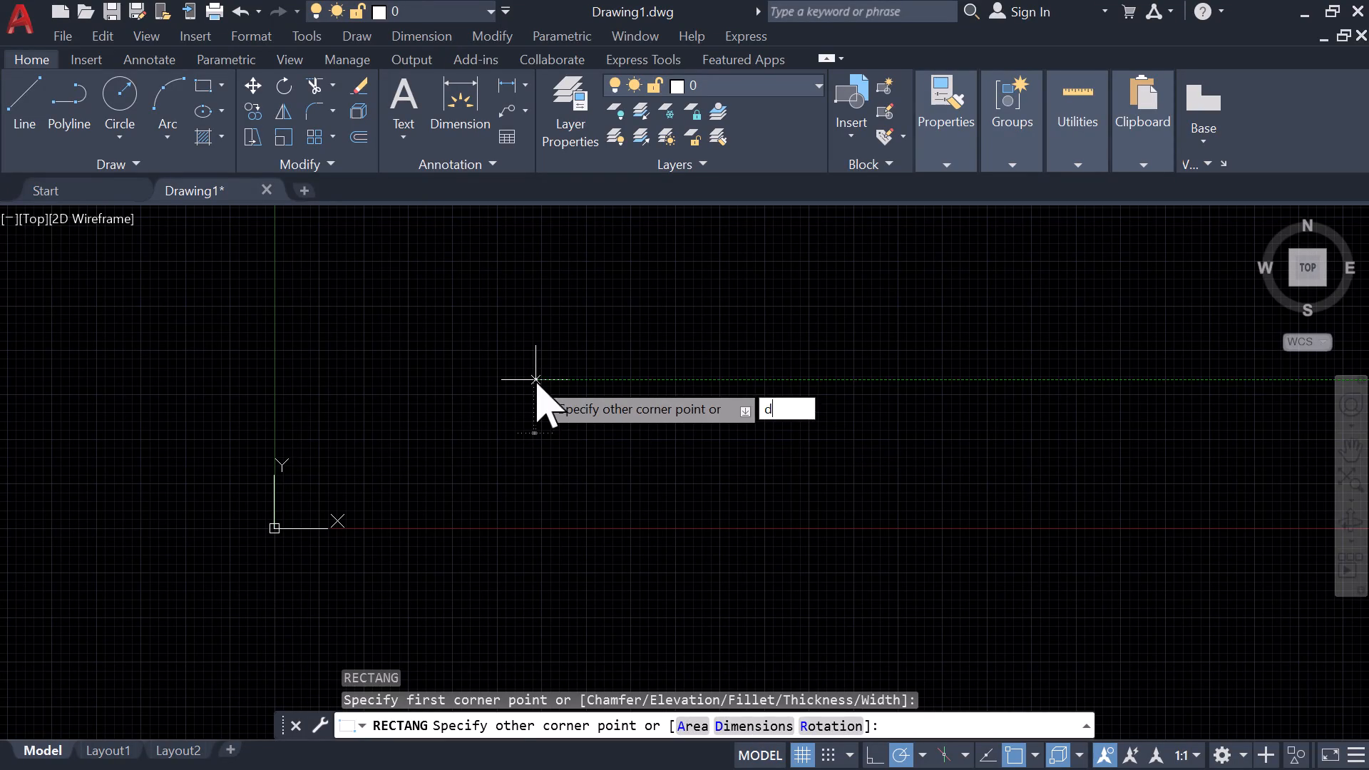
key("space")
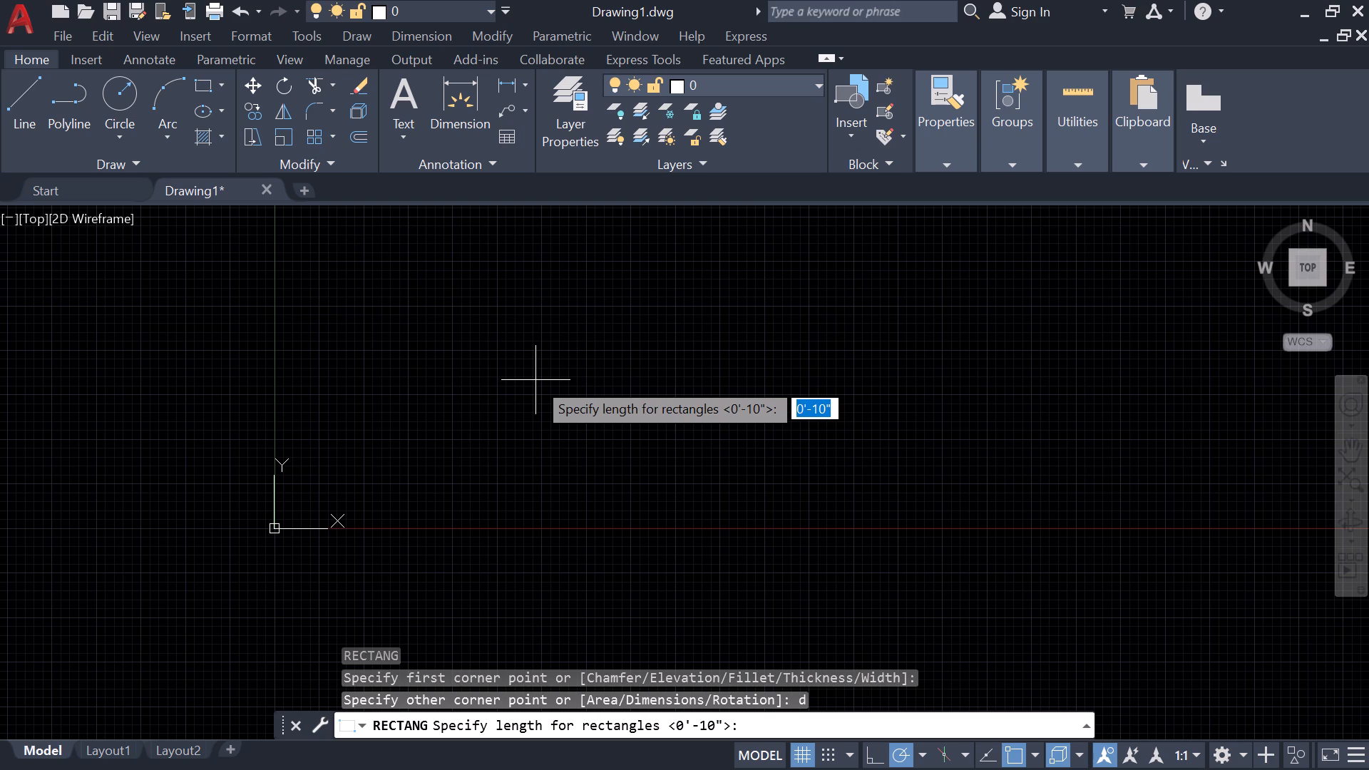
type("24")
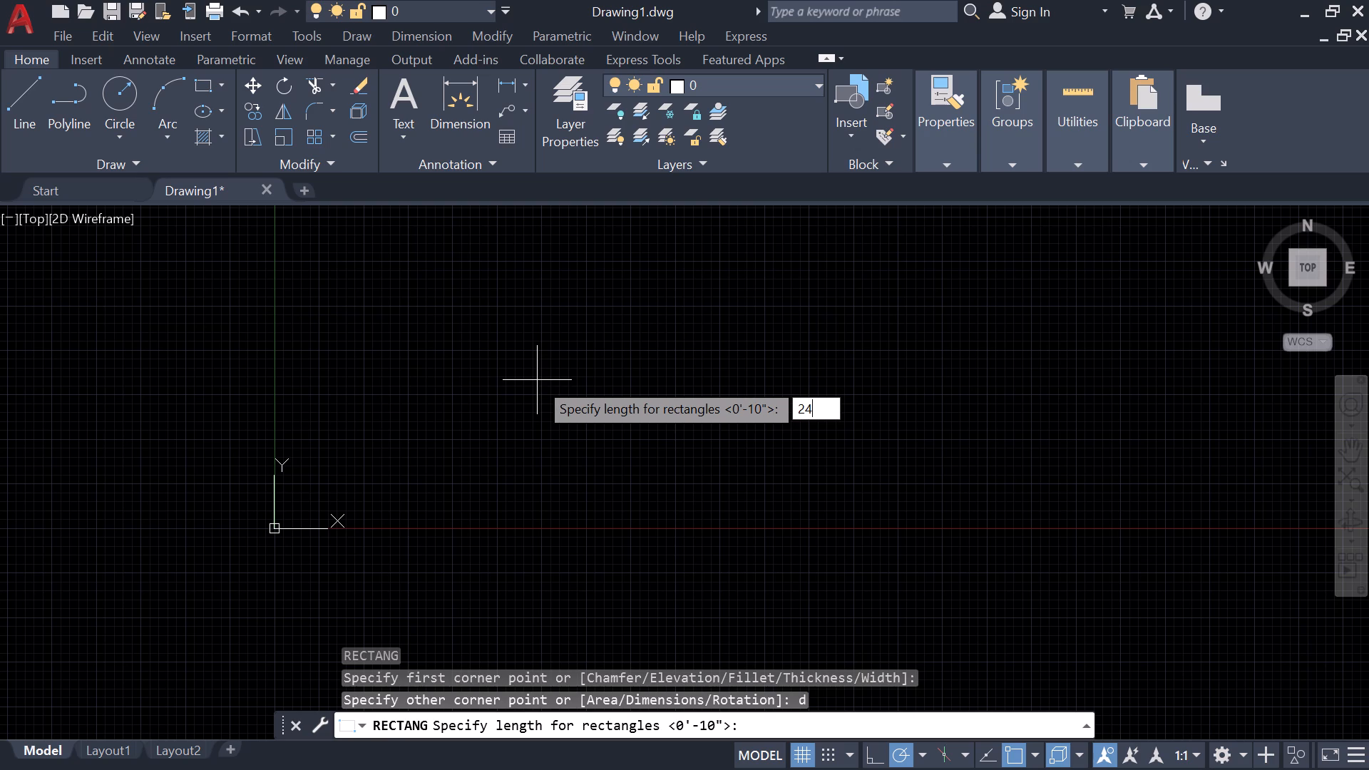
key("apostrophe")
key("3")
key("shift+quotedbl")
key("Return")
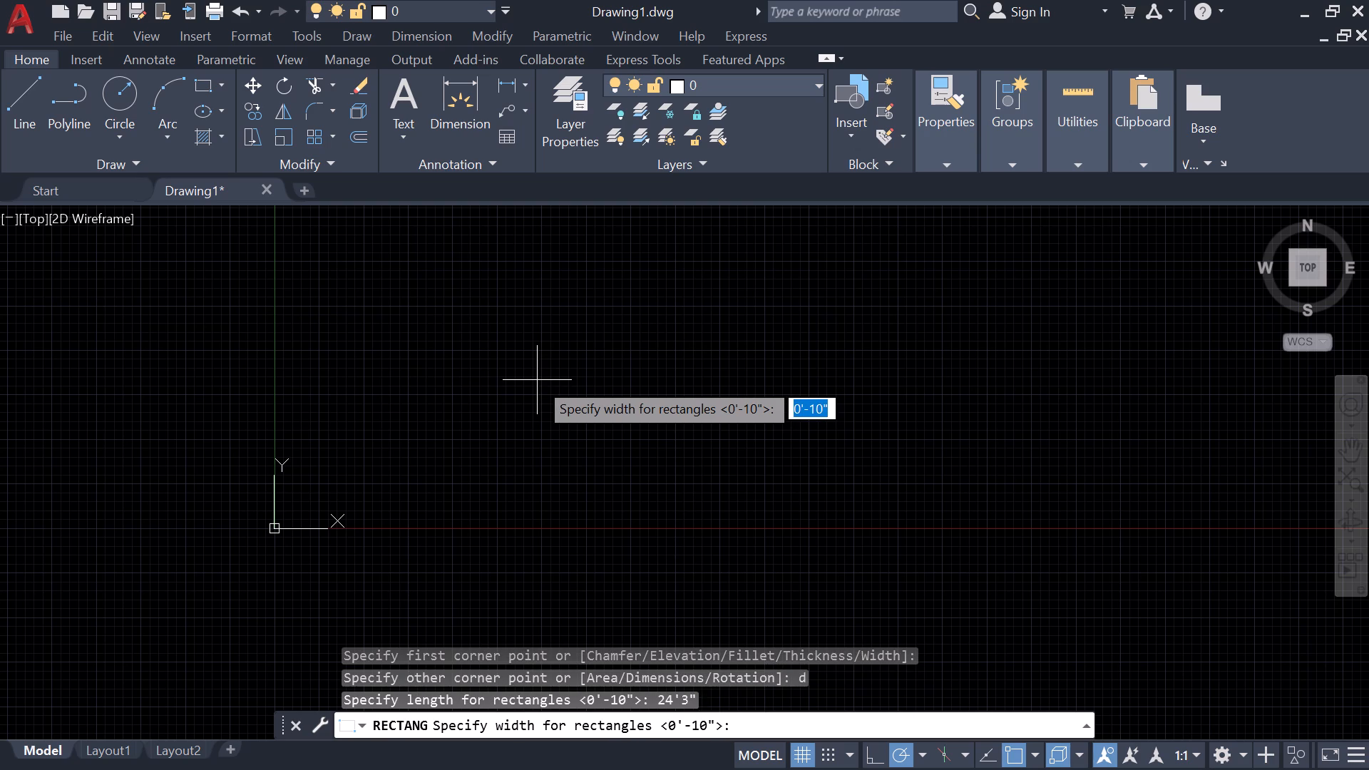
key("4")
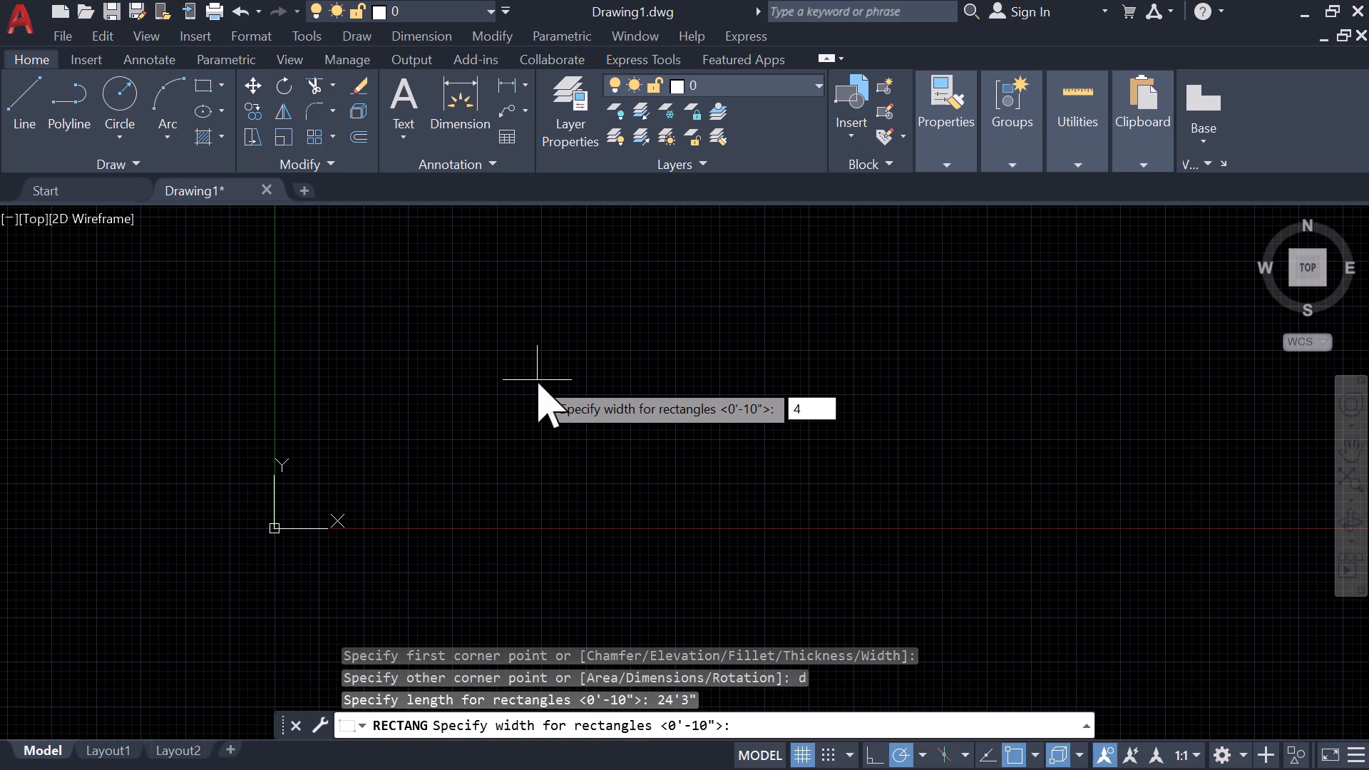
key("0")
type("'9")
key("shift+quotedbl")
key("Return")
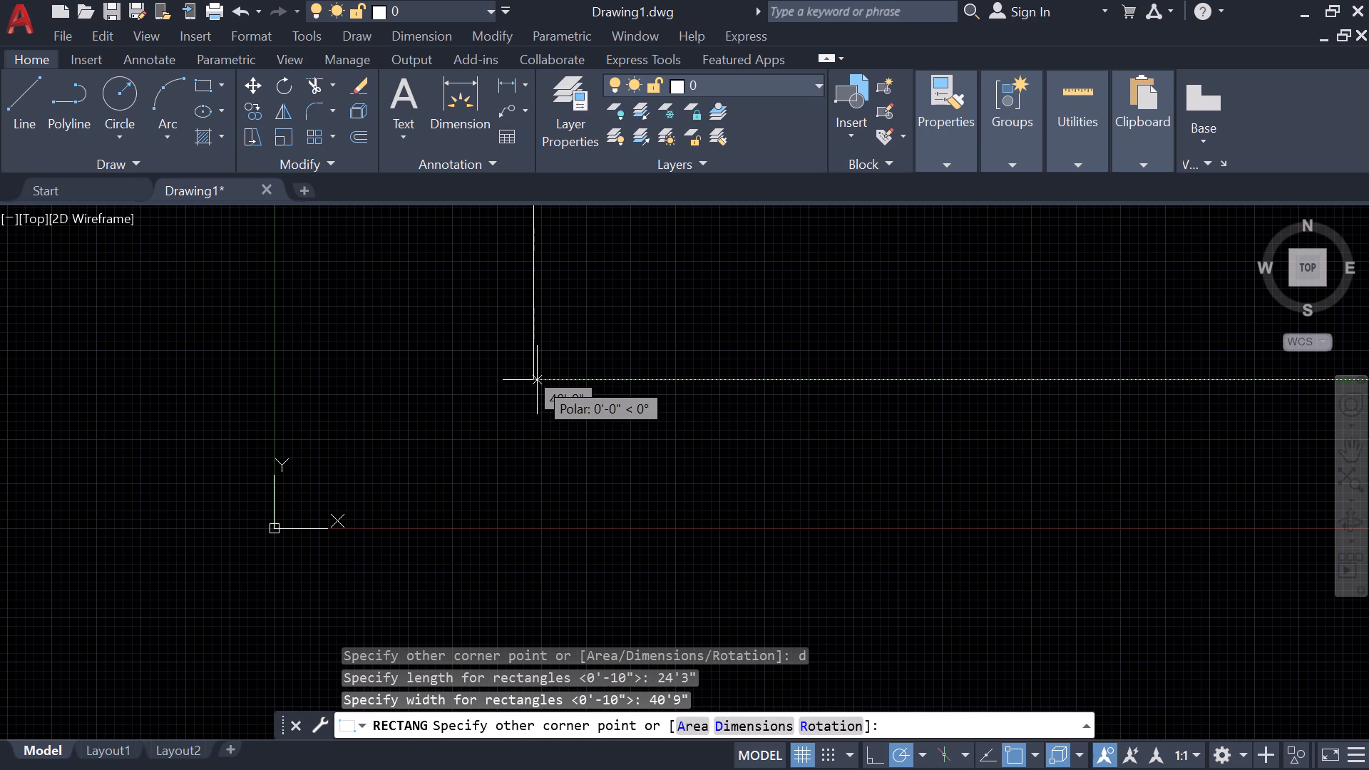
left_click(620, 317)
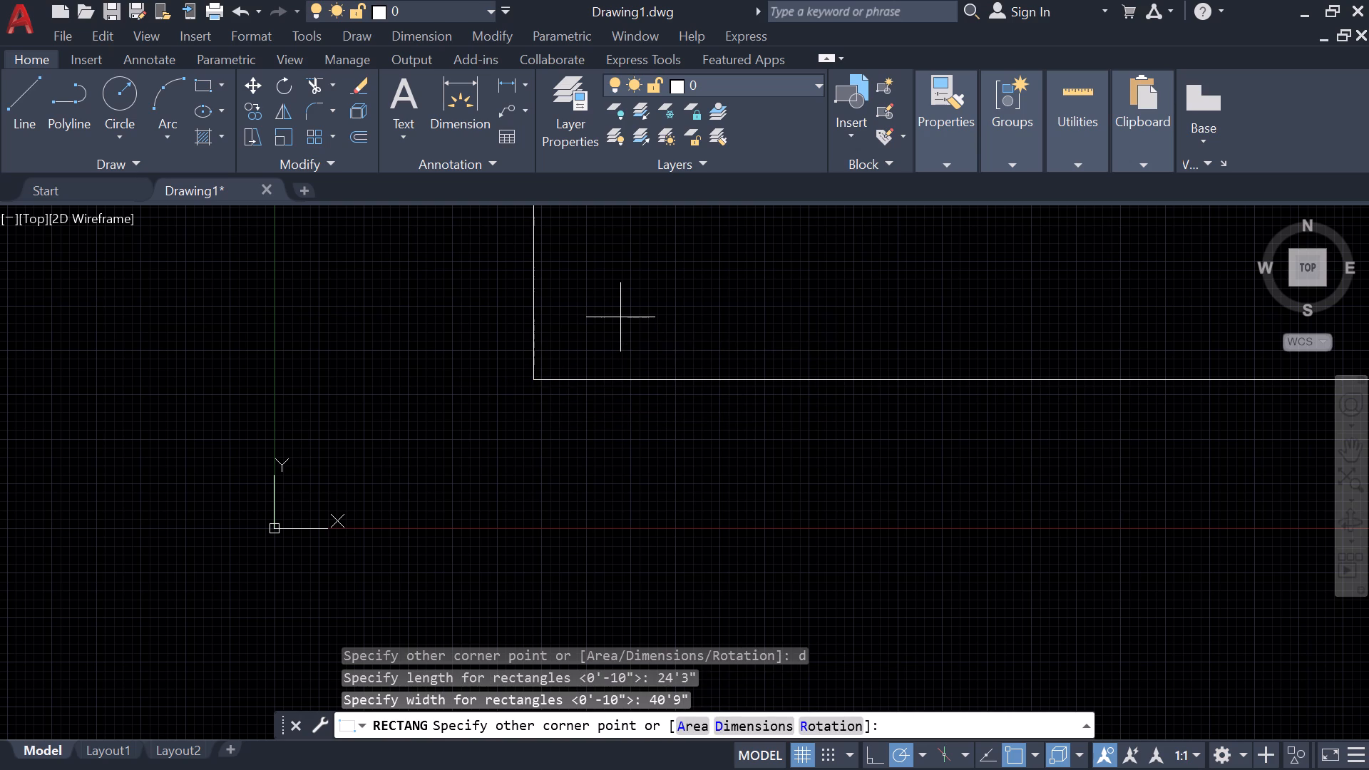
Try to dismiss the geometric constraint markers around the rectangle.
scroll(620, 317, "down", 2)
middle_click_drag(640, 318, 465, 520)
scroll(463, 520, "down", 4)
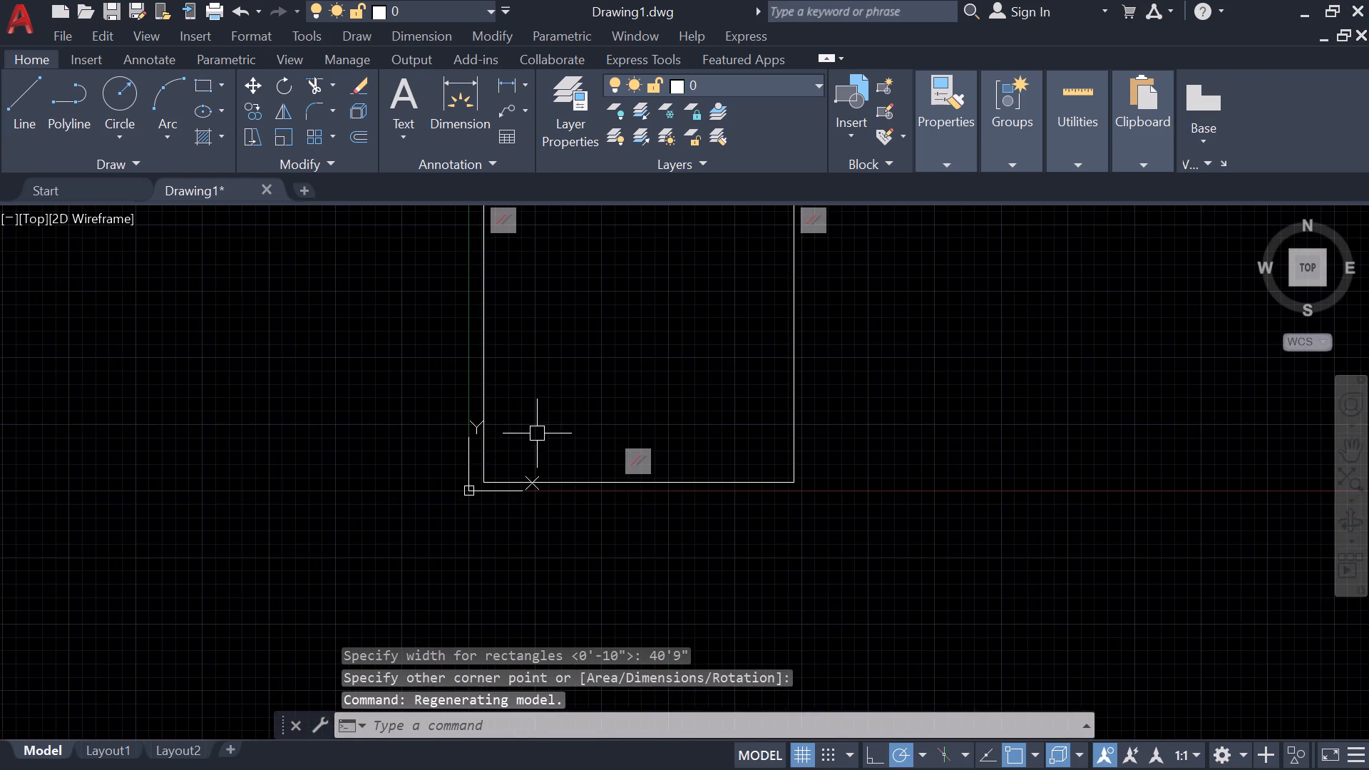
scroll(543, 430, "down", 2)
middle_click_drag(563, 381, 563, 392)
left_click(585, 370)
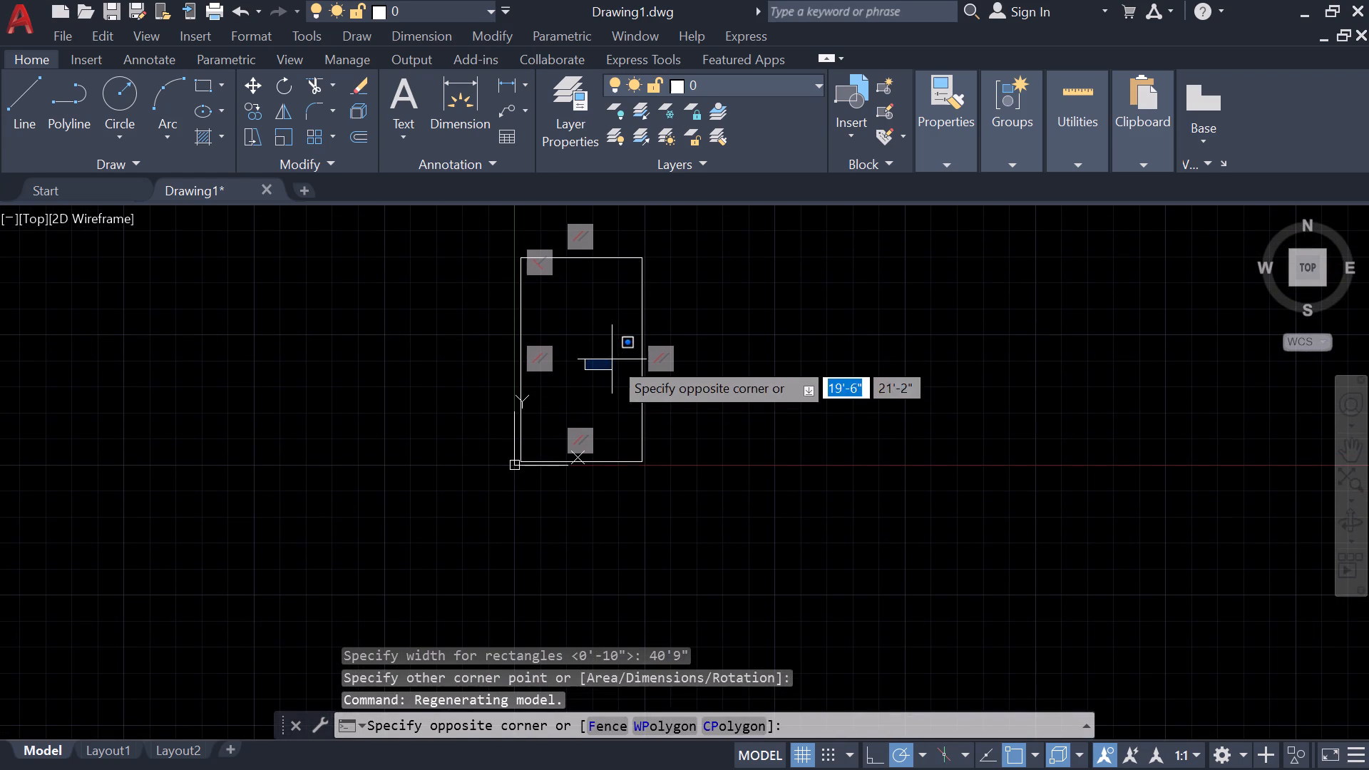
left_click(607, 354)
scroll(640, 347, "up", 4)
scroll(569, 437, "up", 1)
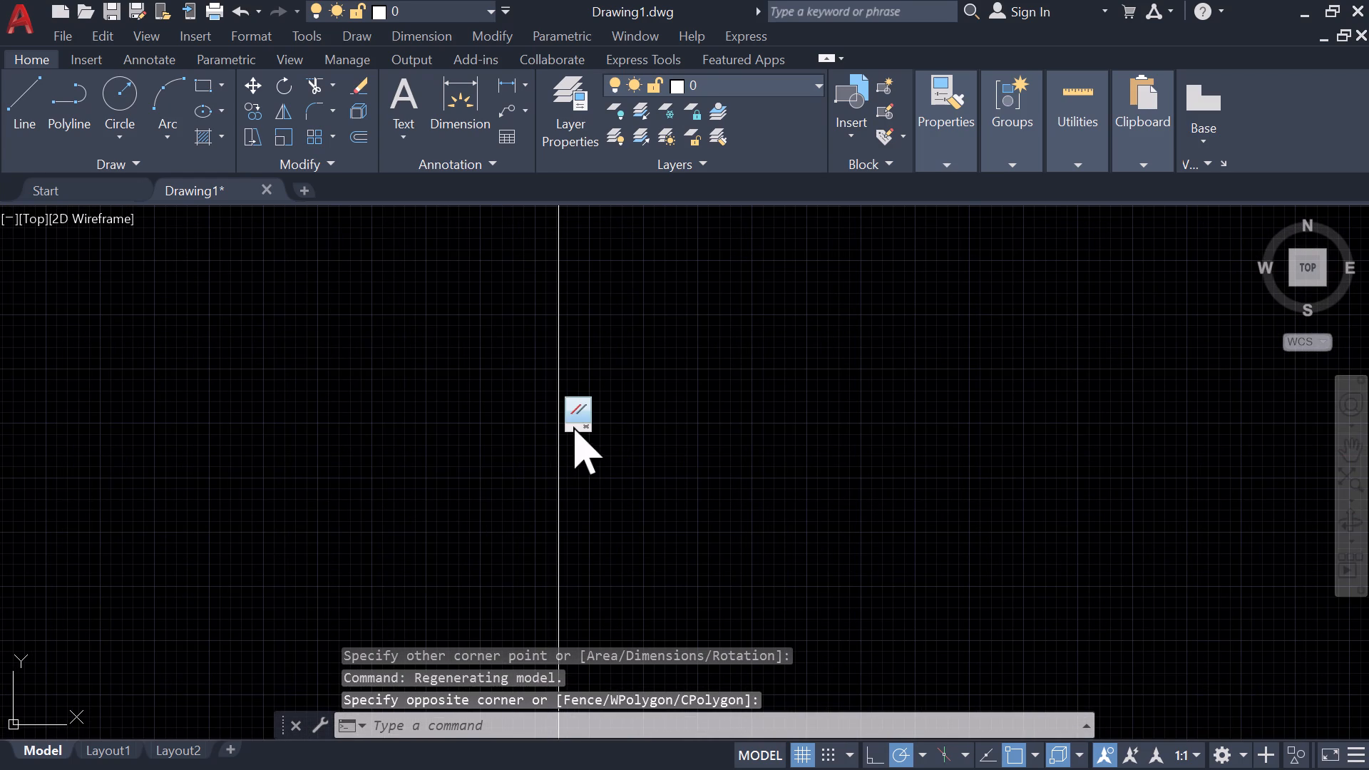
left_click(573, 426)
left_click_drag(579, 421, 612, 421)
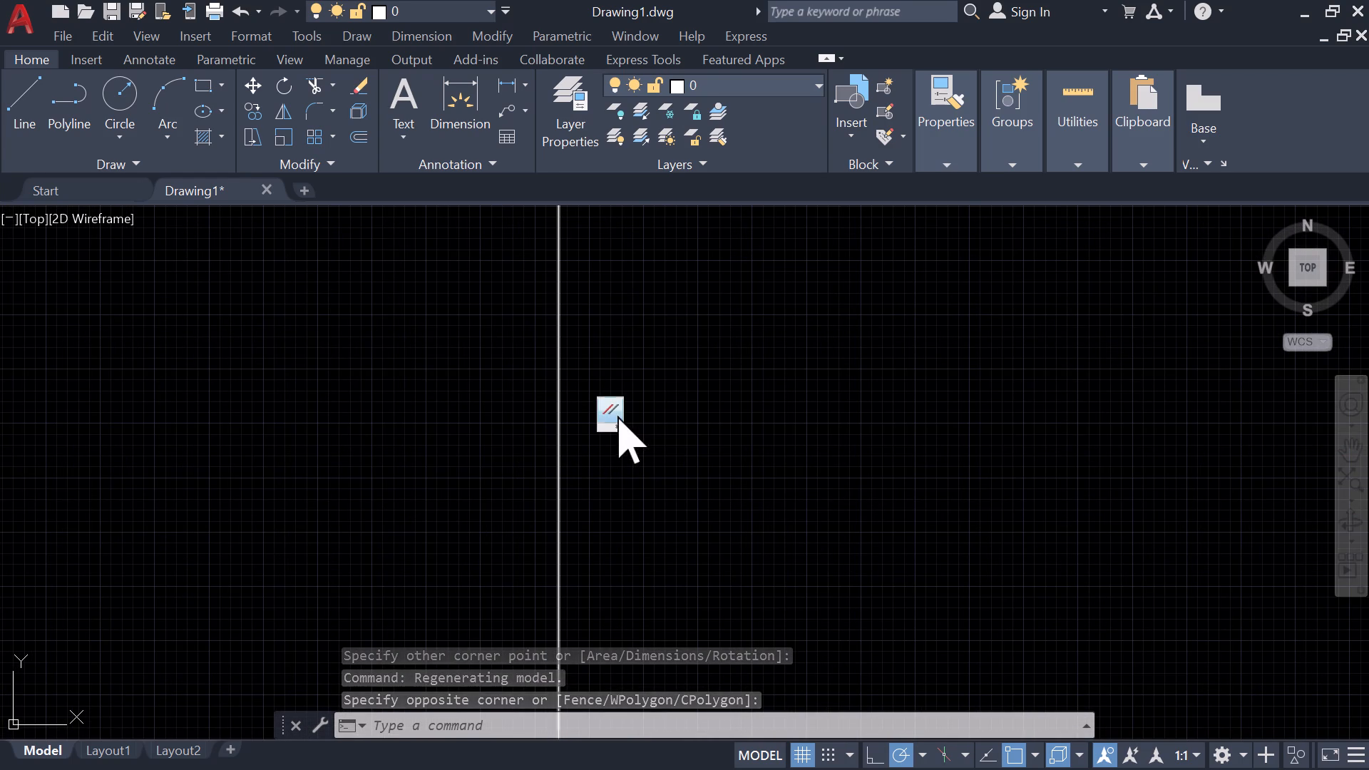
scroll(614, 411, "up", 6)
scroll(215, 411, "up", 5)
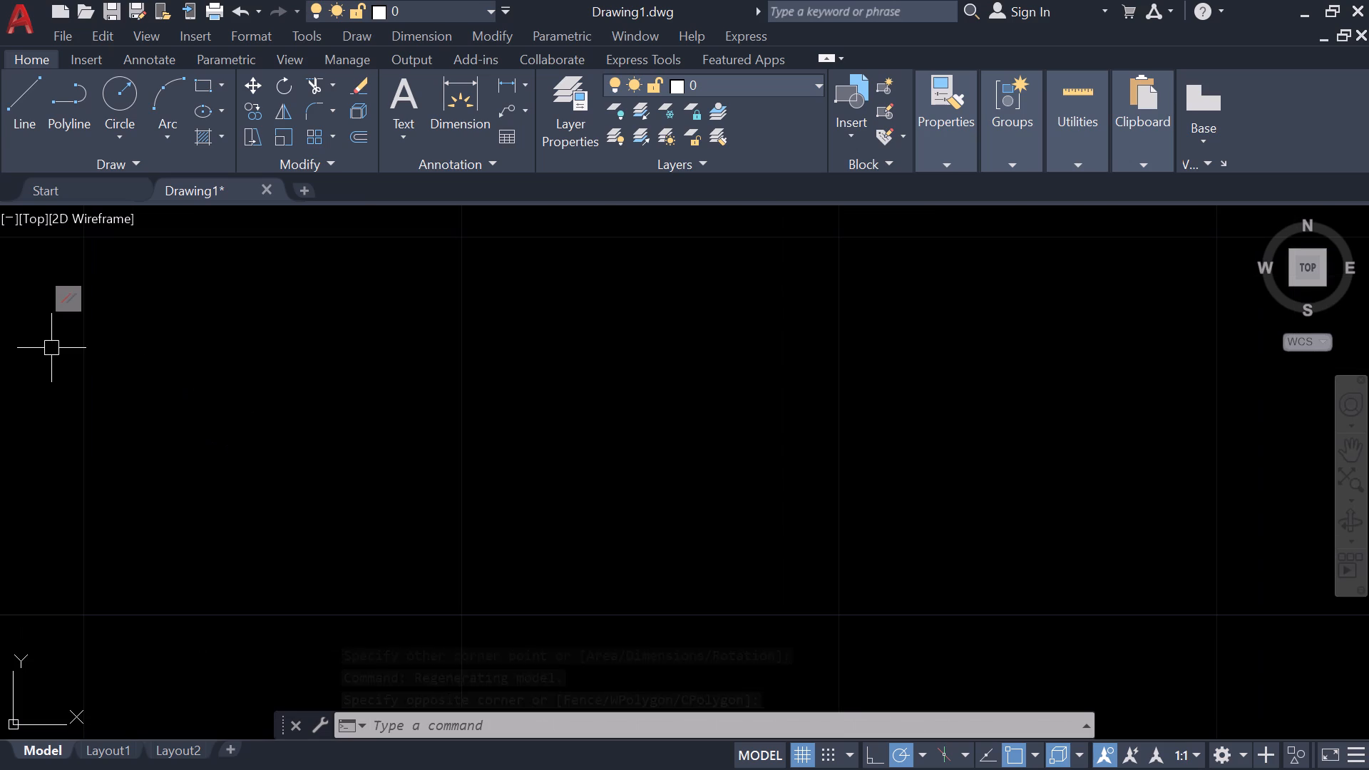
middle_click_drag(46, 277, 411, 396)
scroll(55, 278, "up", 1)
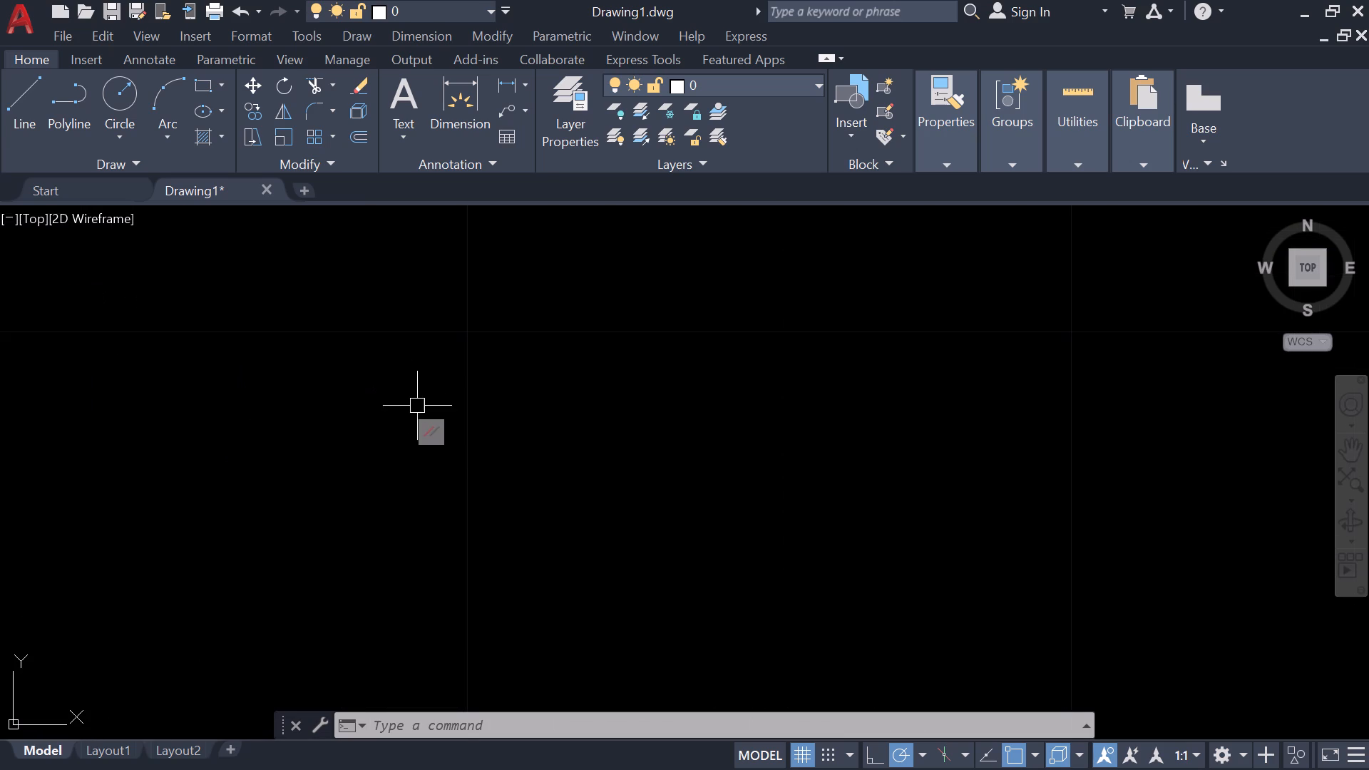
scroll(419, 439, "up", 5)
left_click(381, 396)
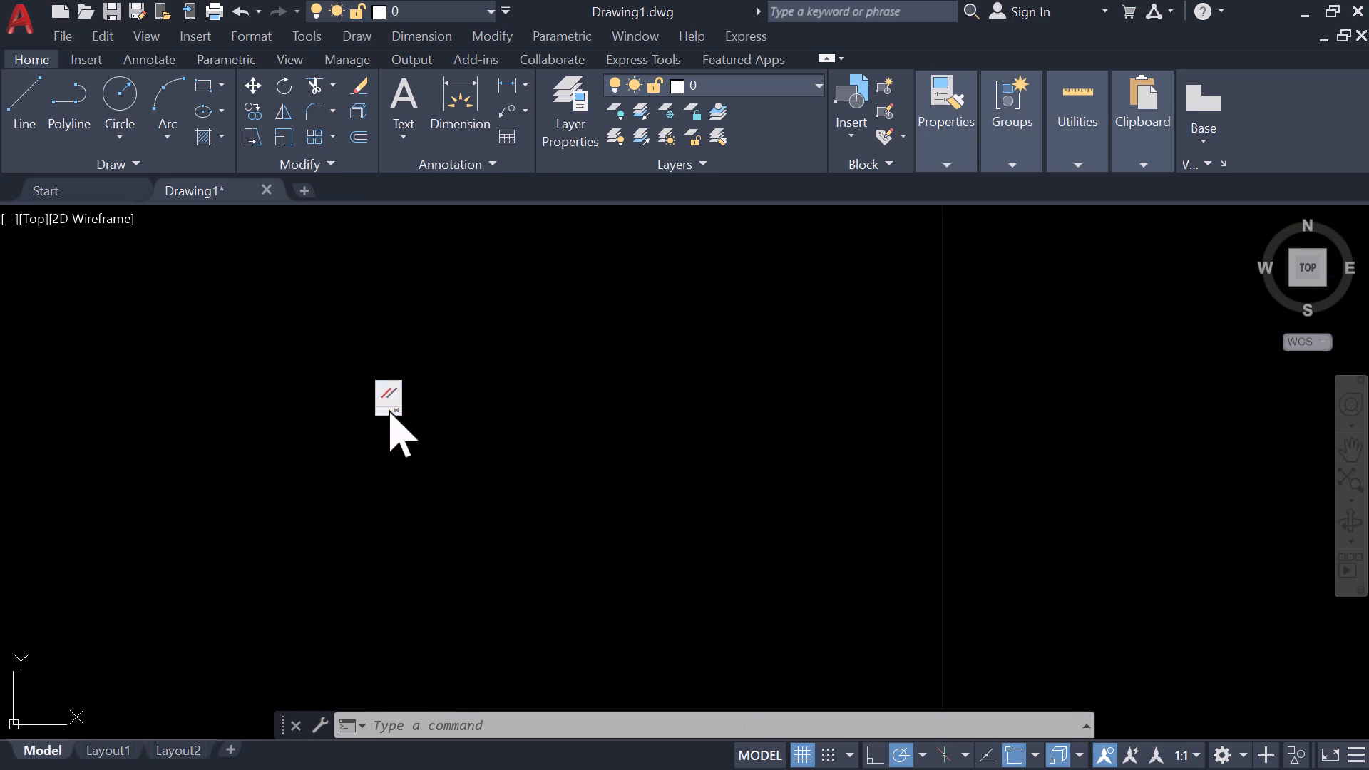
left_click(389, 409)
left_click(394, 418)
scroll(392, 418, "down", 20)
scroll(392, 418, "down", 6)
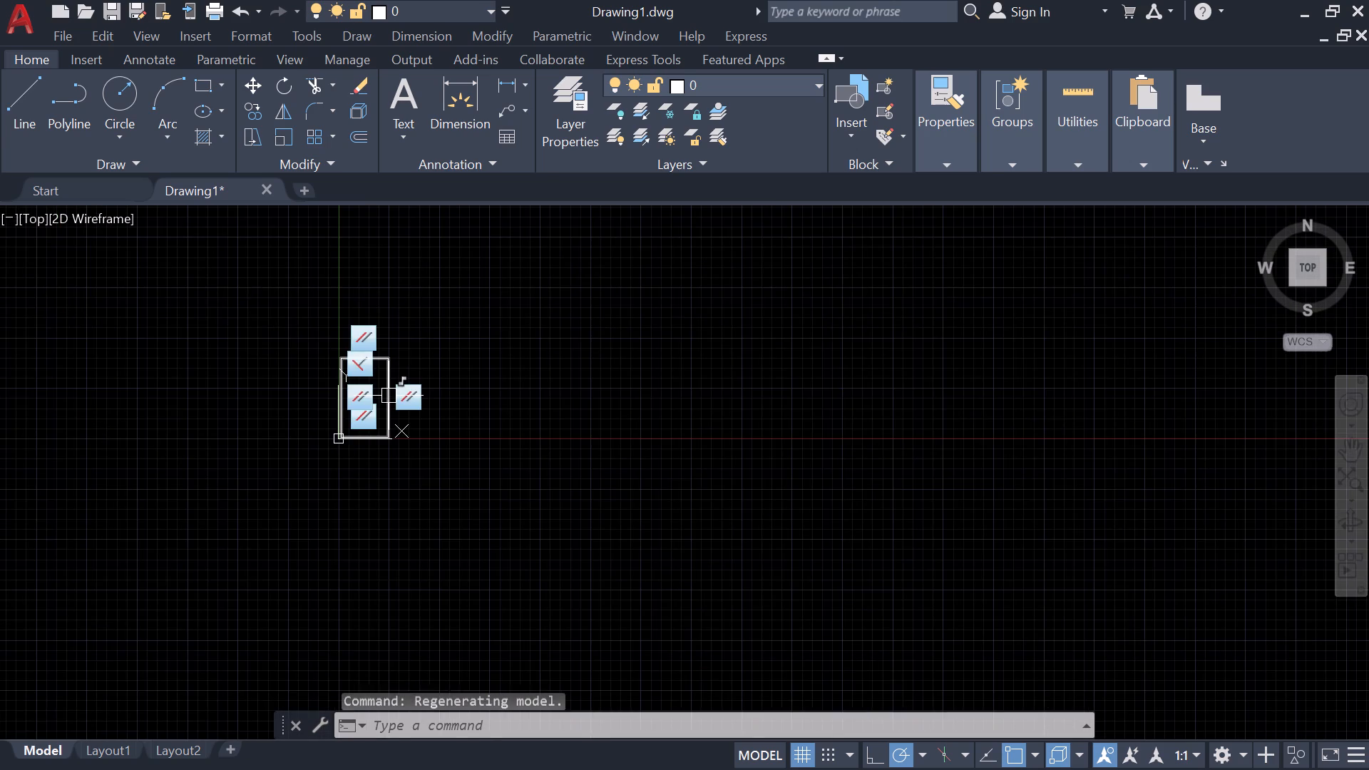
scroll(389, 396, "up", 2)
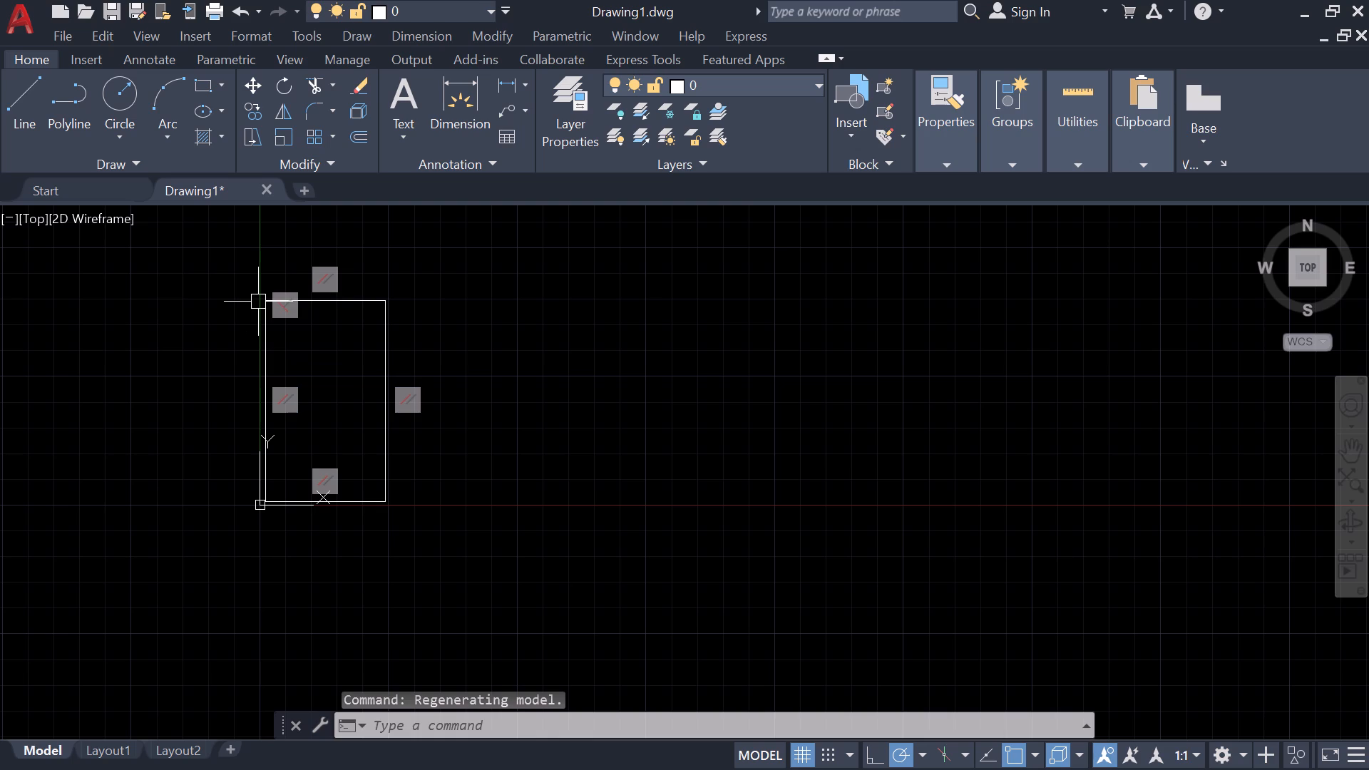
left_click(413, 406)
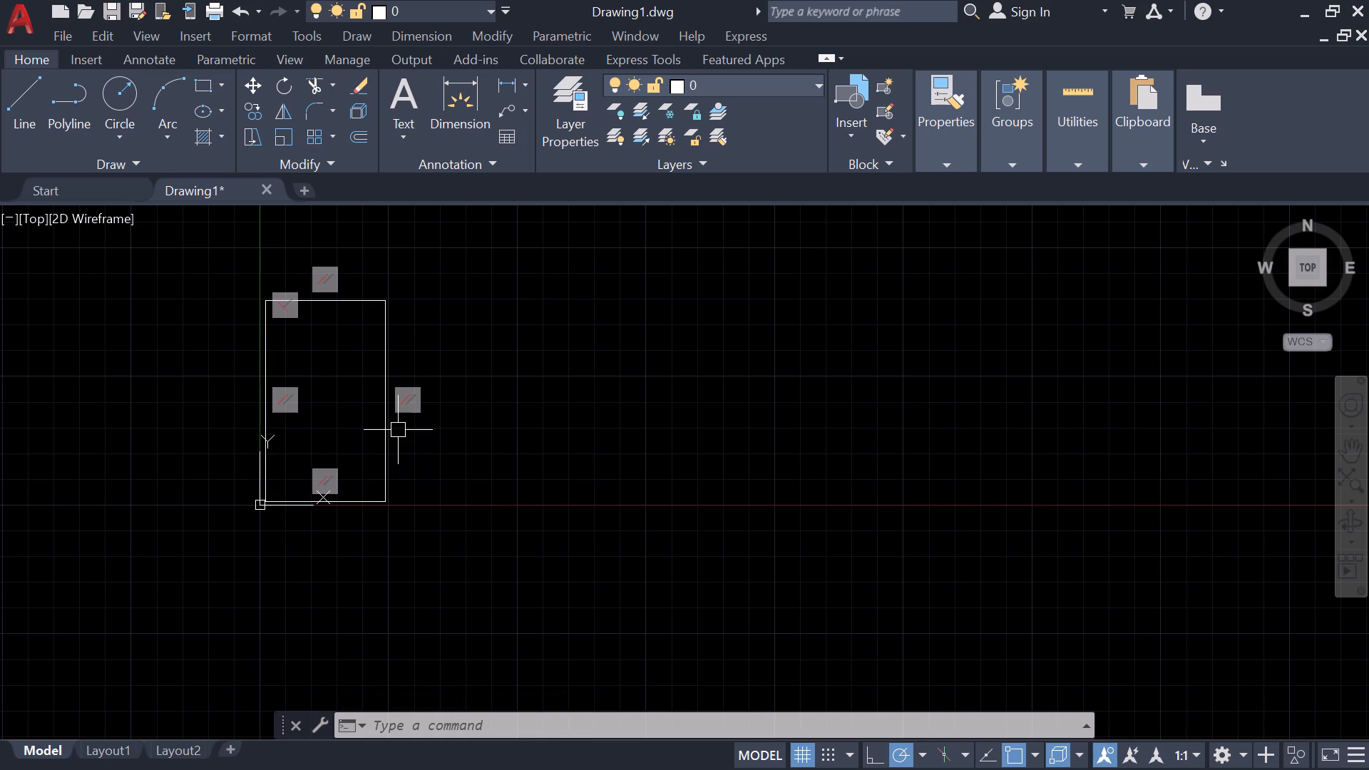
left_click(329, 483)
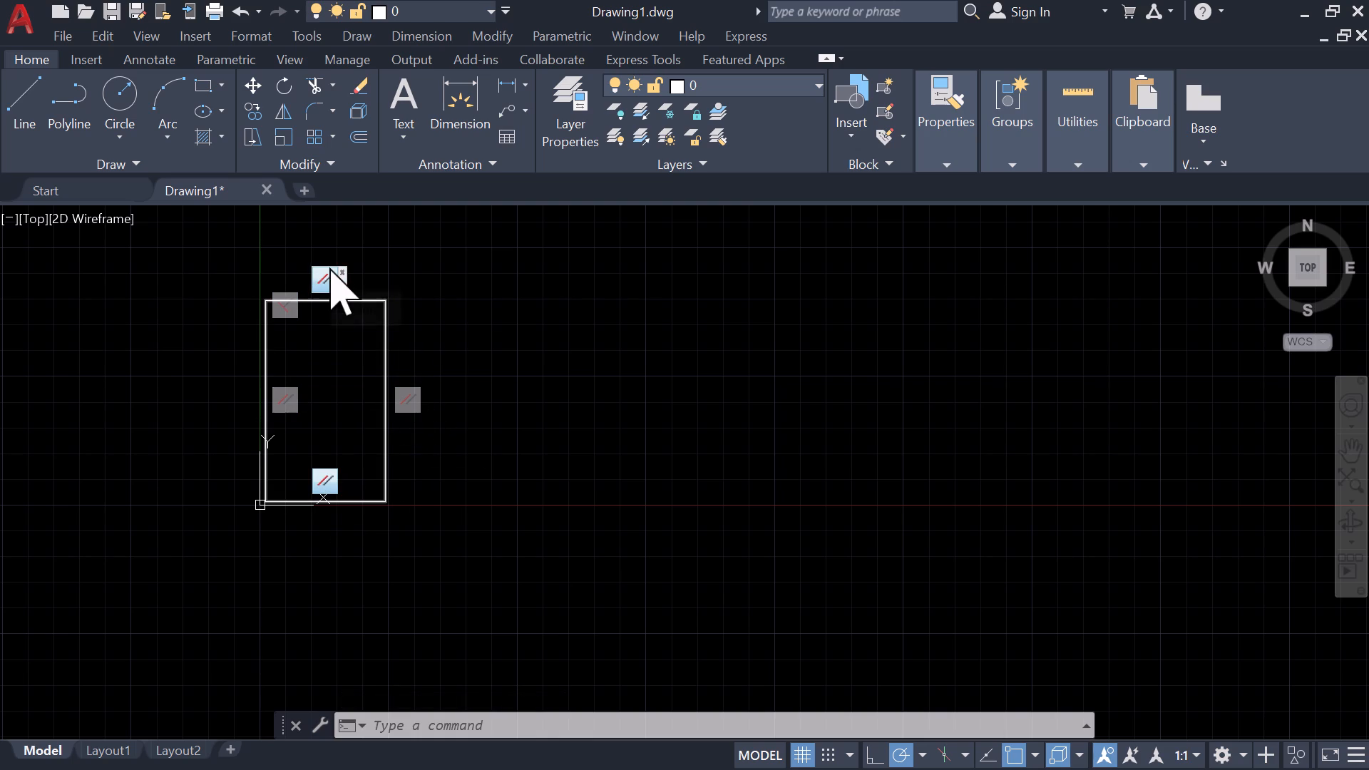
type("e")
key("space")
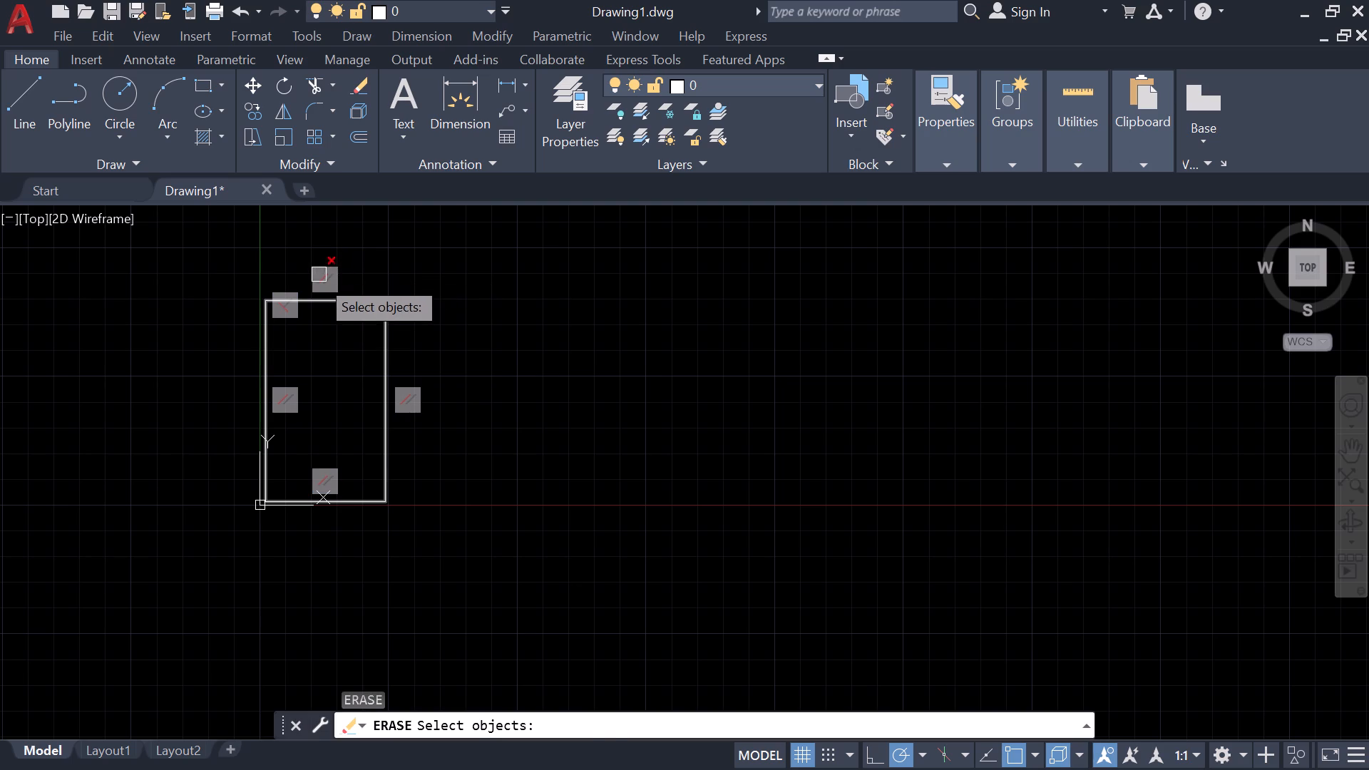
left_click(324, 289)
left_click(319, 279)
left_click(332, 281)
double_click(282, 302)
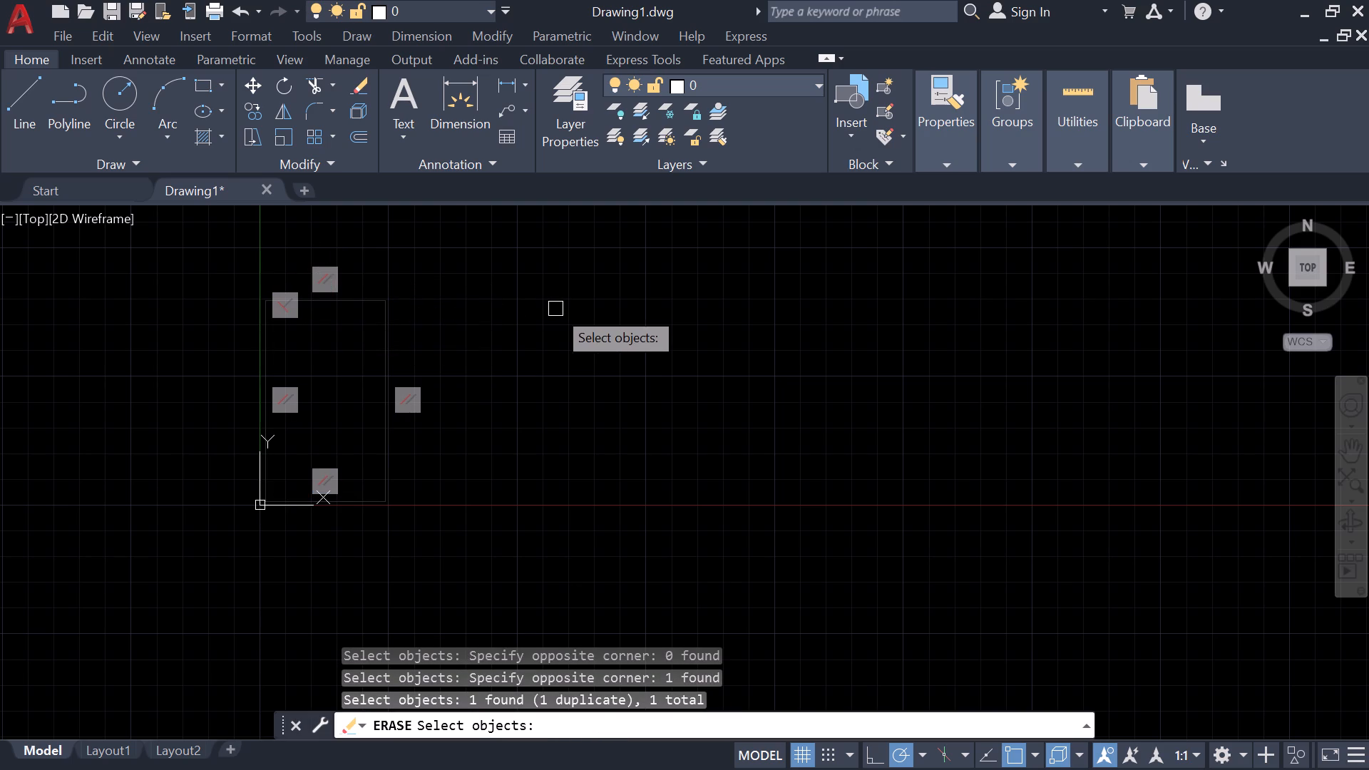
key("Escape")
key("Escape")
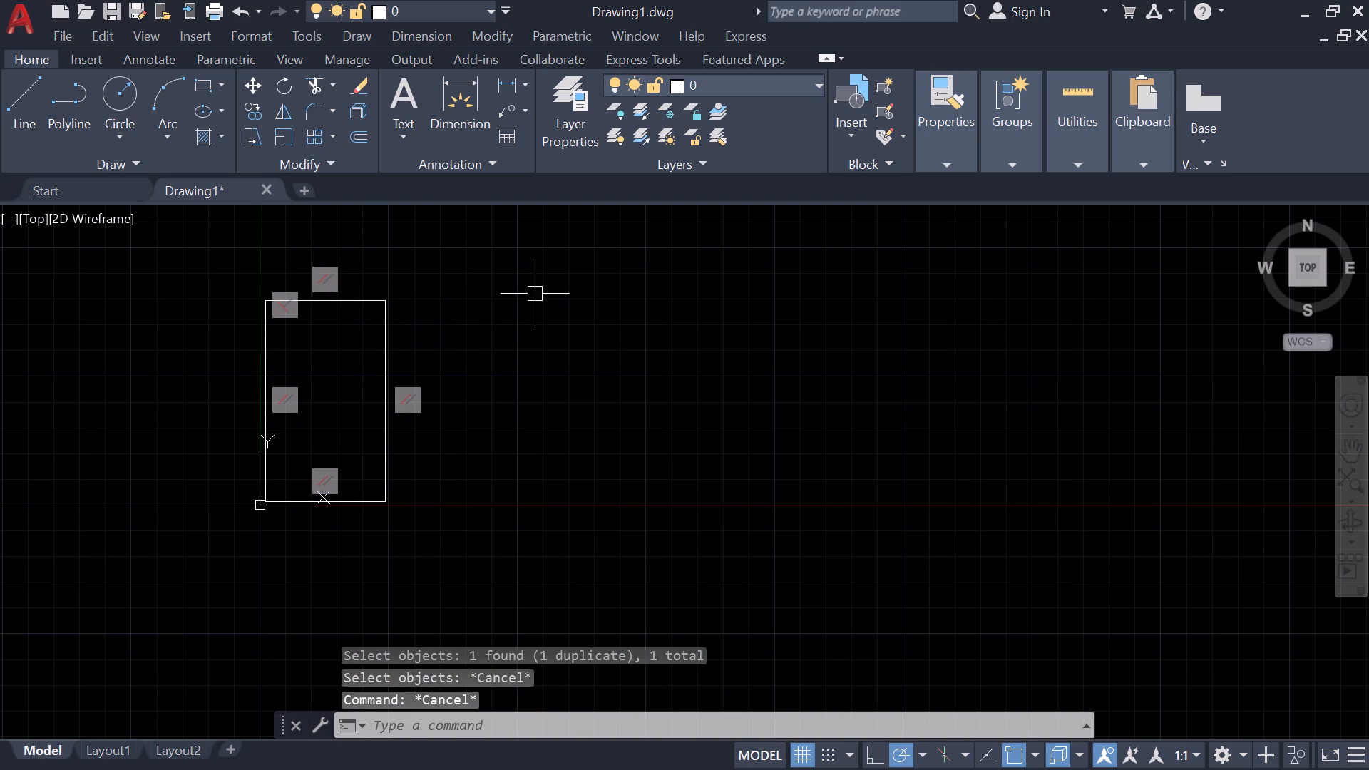
Move the rectangle by its lower-right corner about 83'-6" along X, away from the origin into open space.
left_click(390, 540)
left_click(376, 506)
left_click(370, 493)
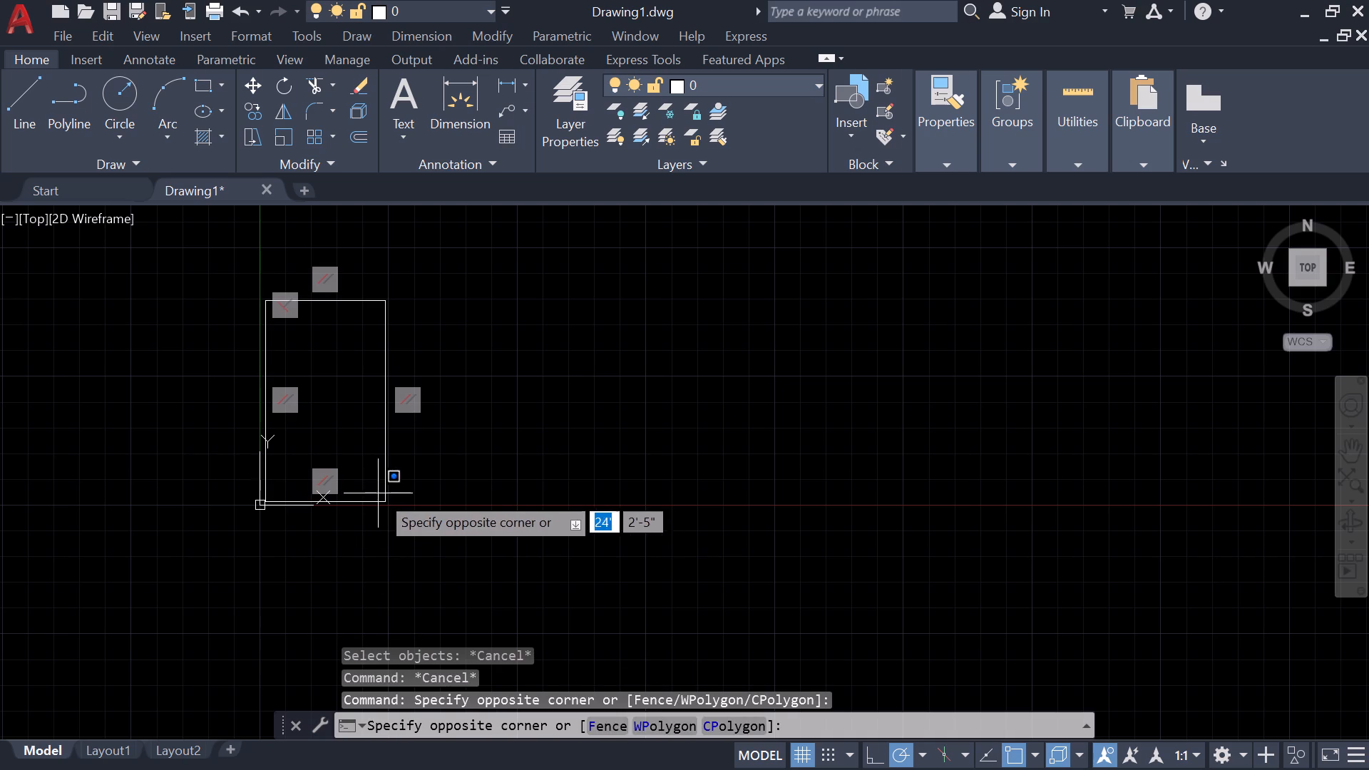
left_click(396, 548)
left_click(351, 448)
left_click_drag(369, 470, 379, 478)
left_click(421, 550)
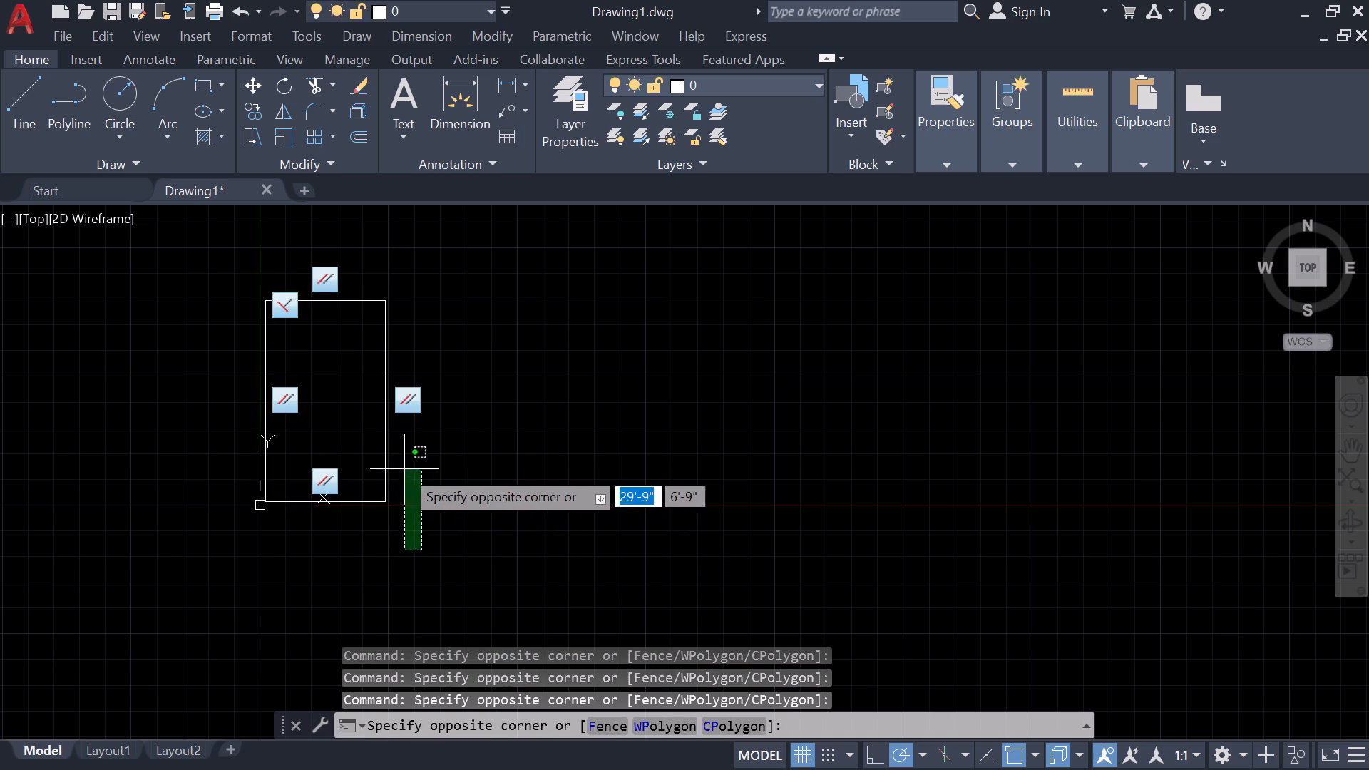
left_click(346, 448)
type("m")
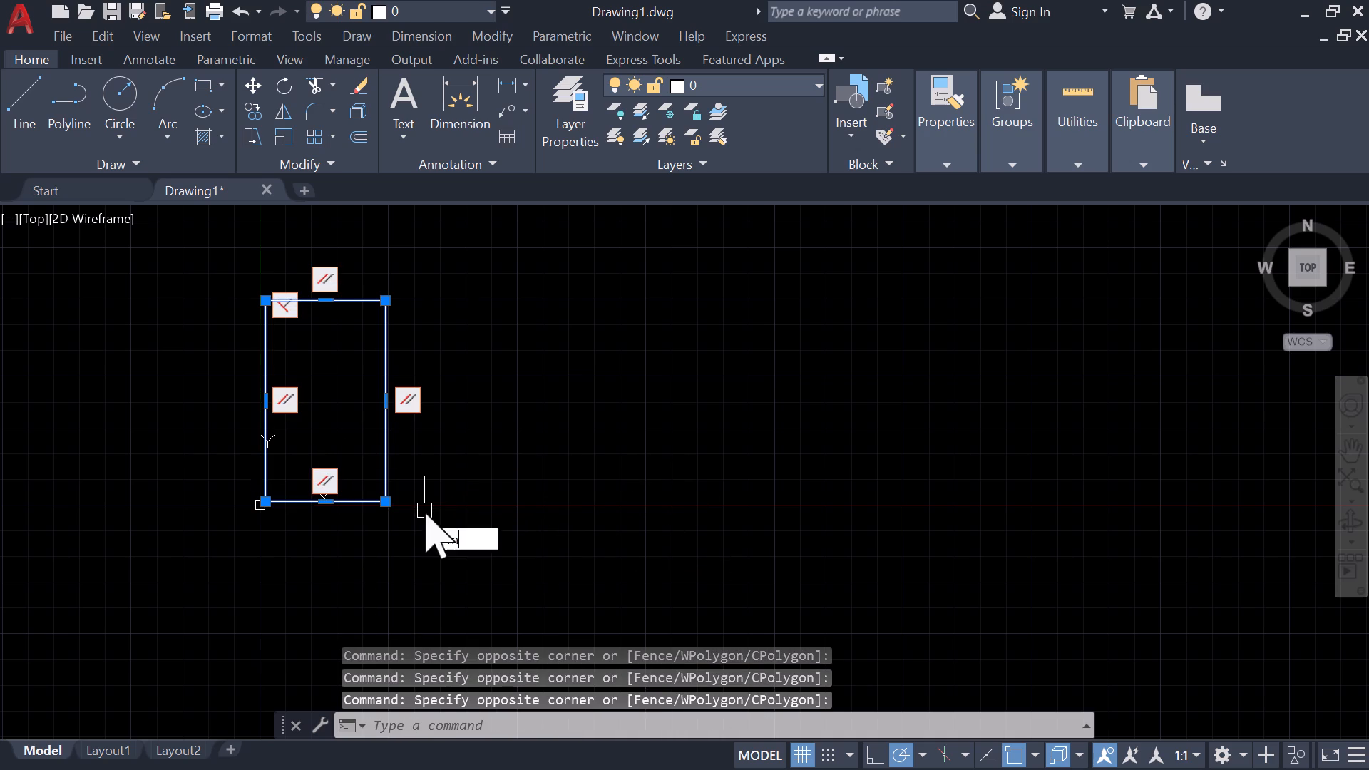
key("space")
left_click(386, 493)
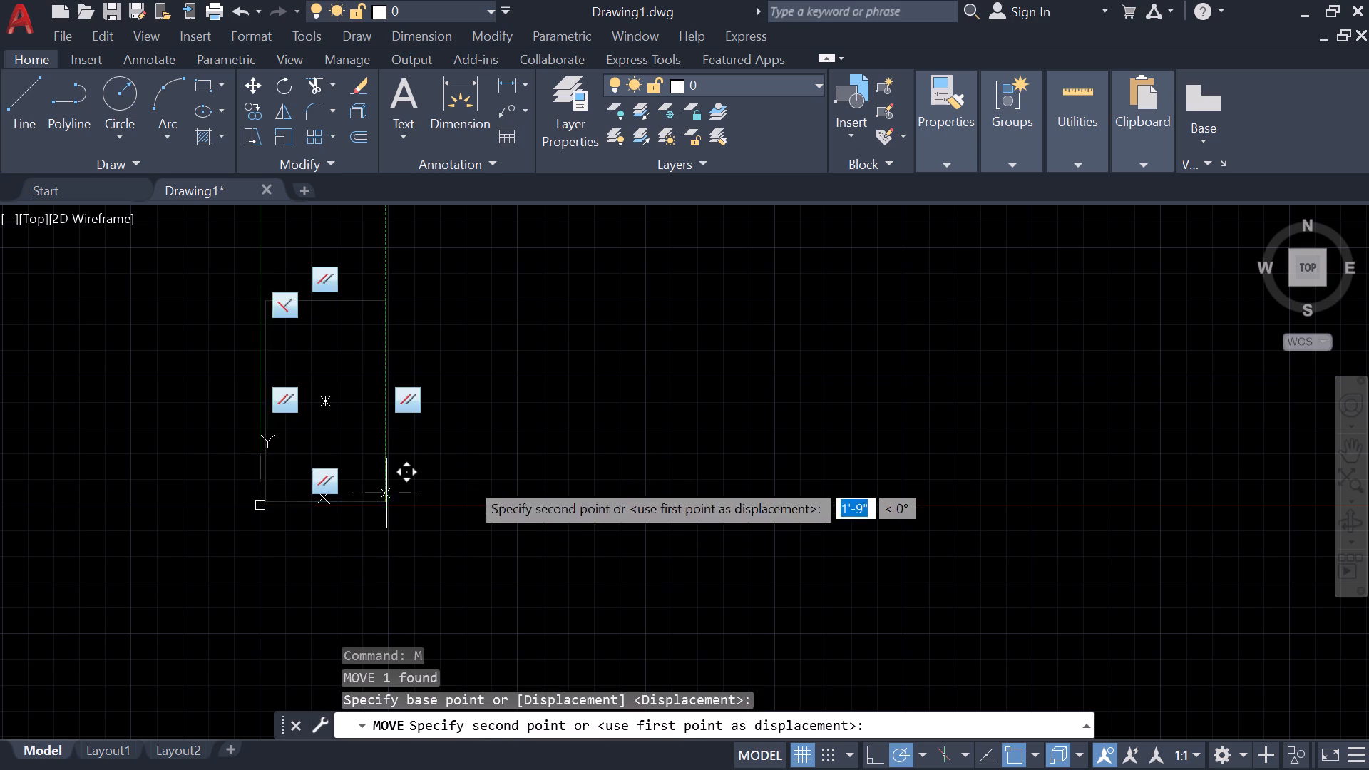
left_click(799, 478)
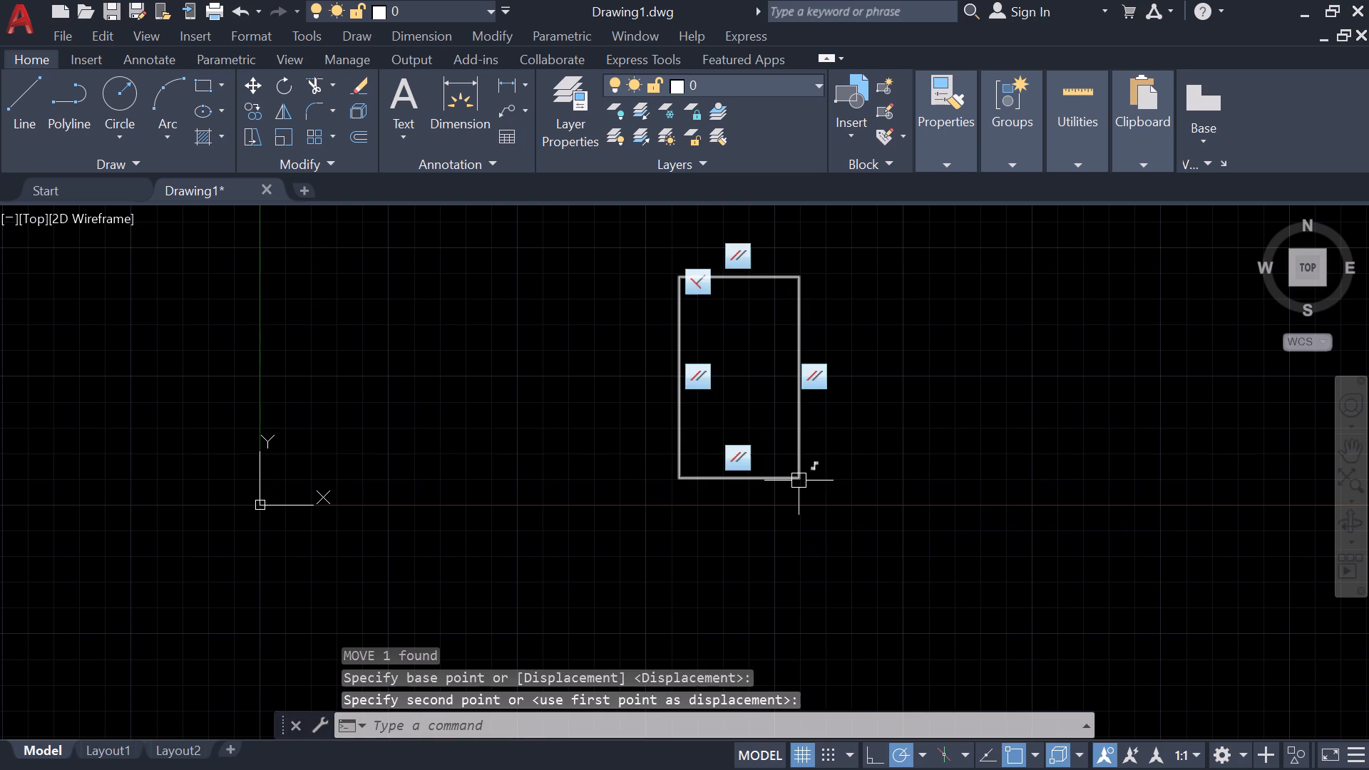
Hide each of the parallel and perpendicular constraint markers around the rectangle.
left_click(821, 393)
left_click(823, 389)
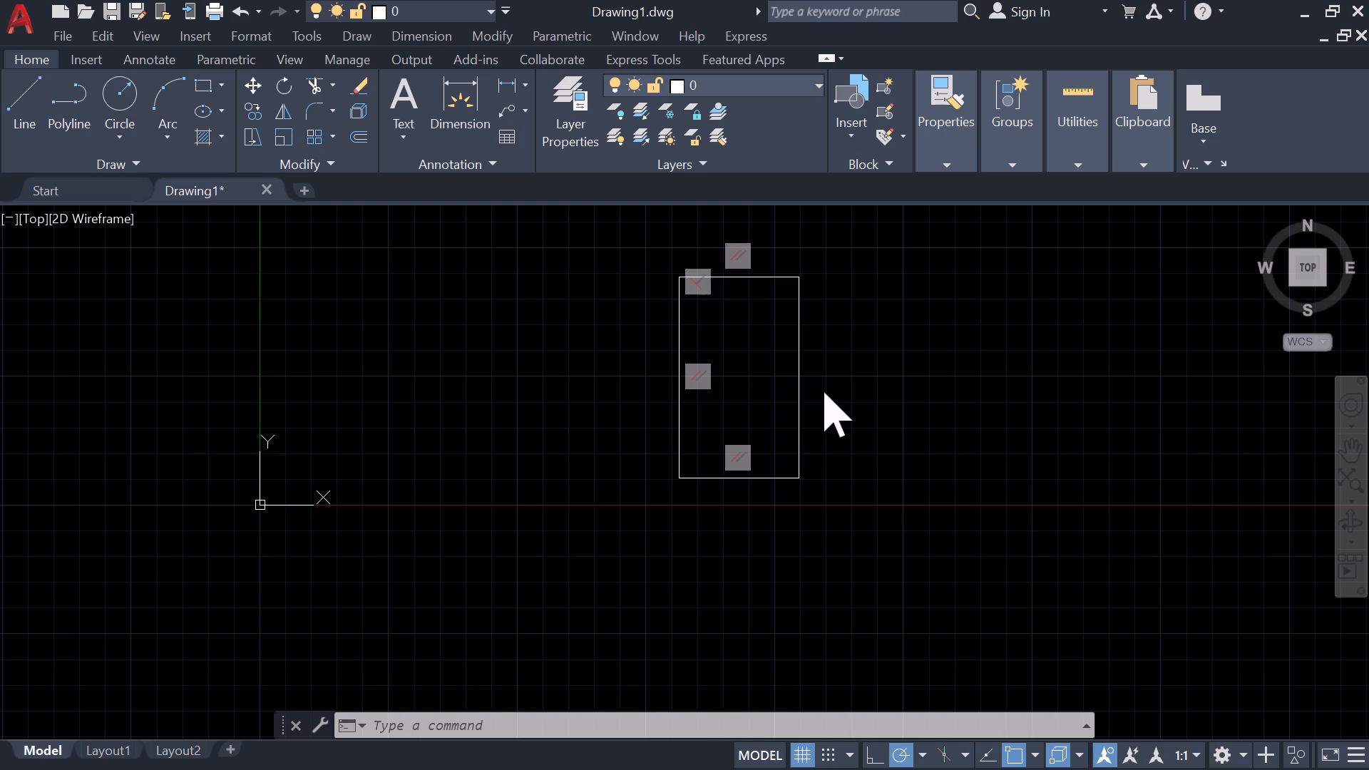
left_click(709, 391)
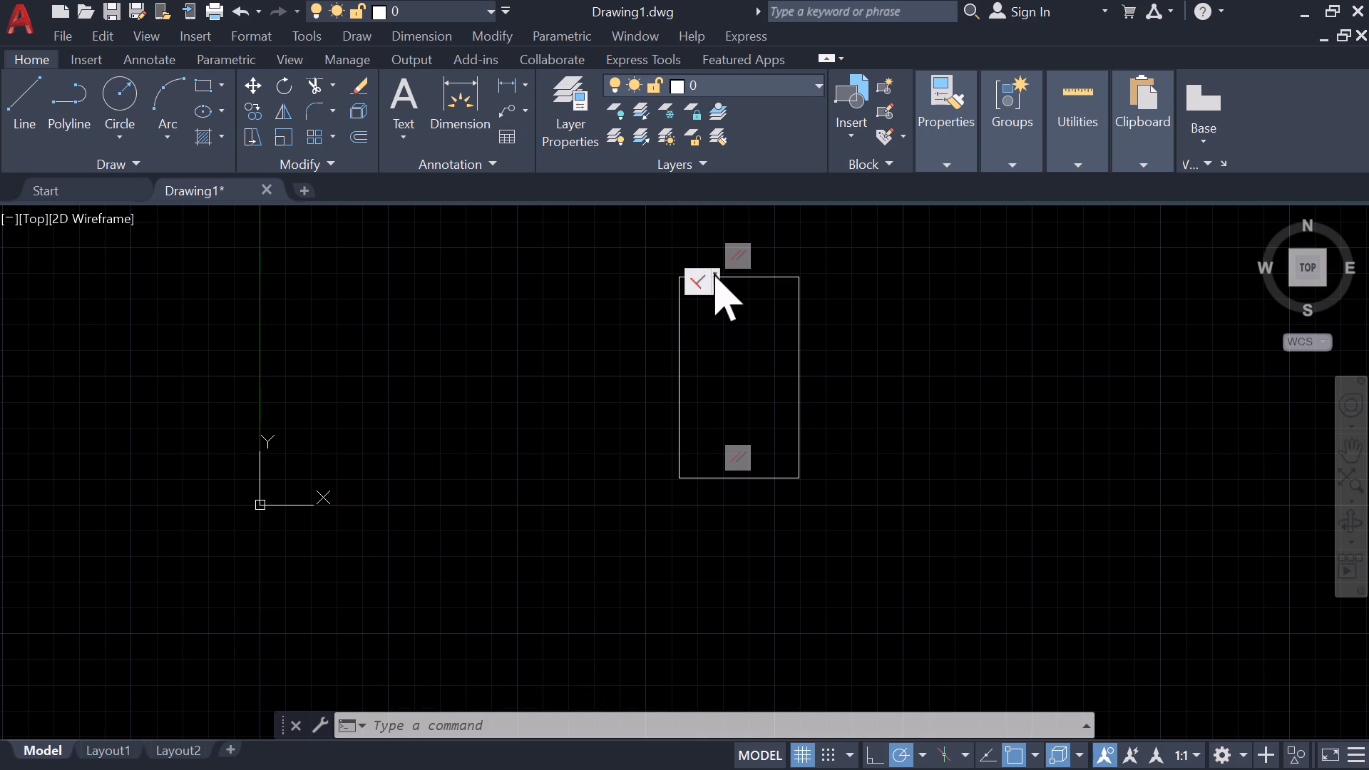
left_click(716, 272)
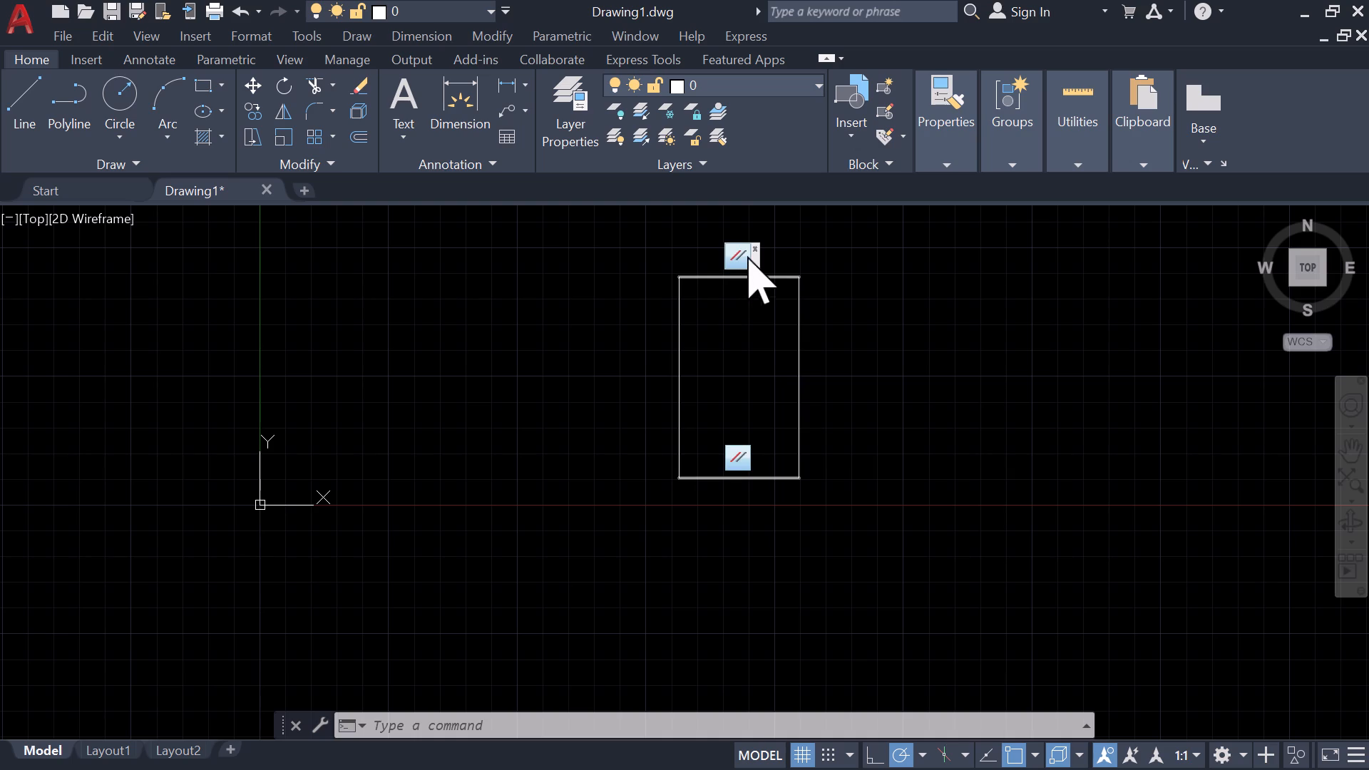
left_click(754, 245)
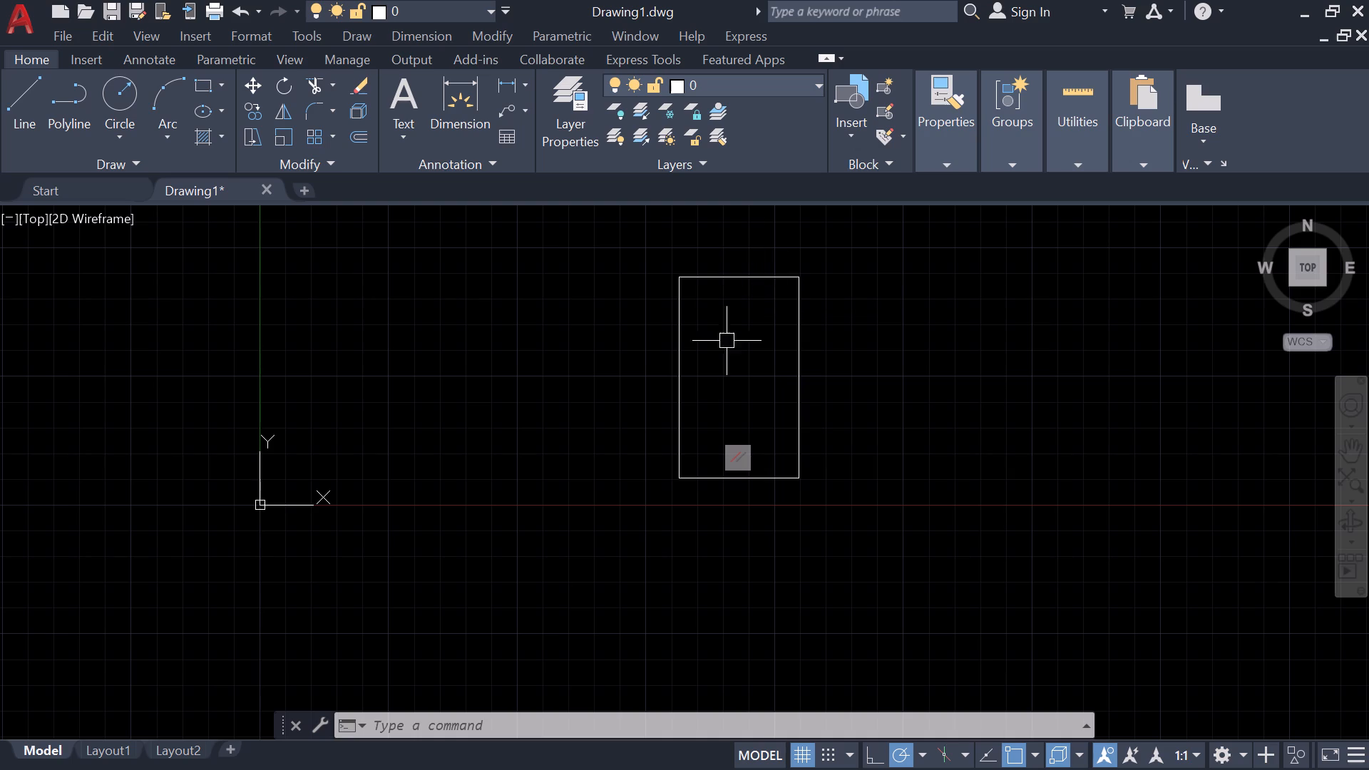
left_click(755, 446)
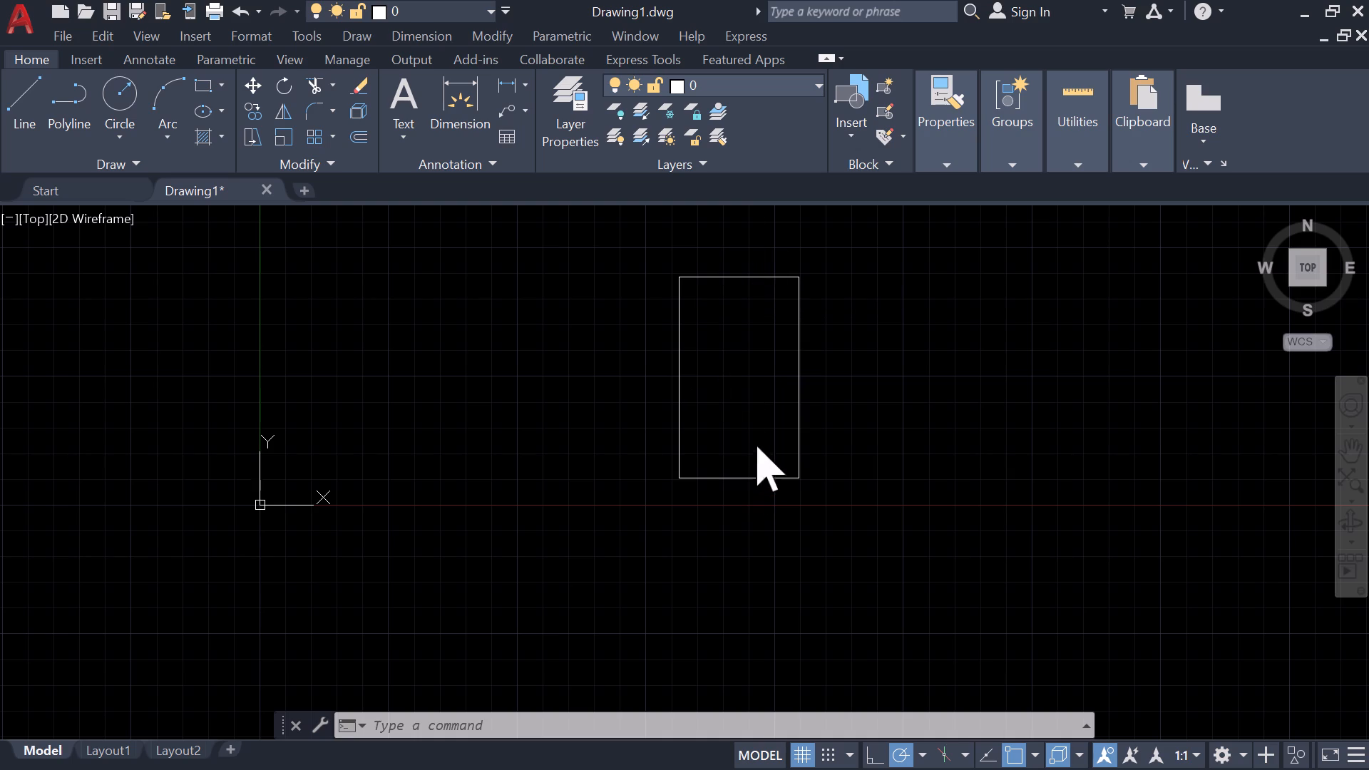
scroll(793, 394, "up", 1)
middle_click_drag(789, 406, 742, 479)
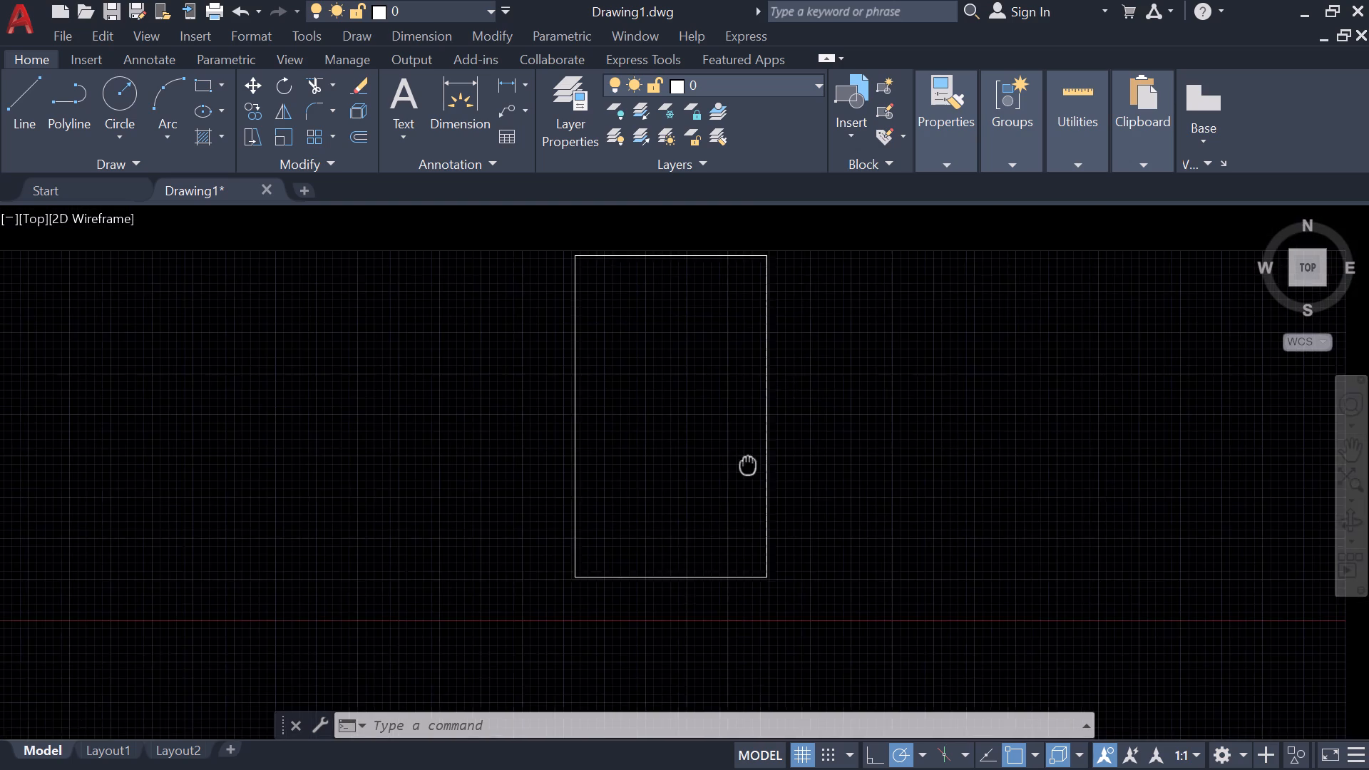
middle_click_drag(742, 479, 739, 481)
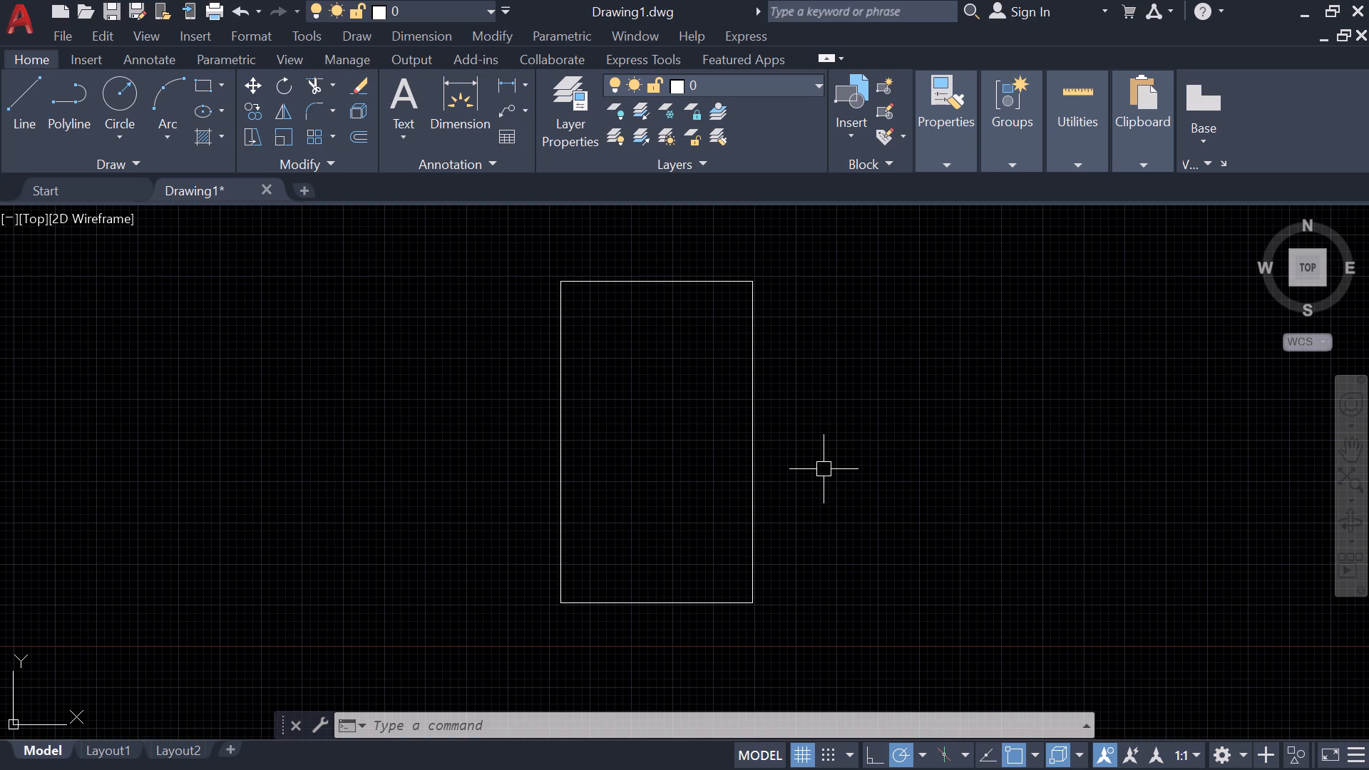
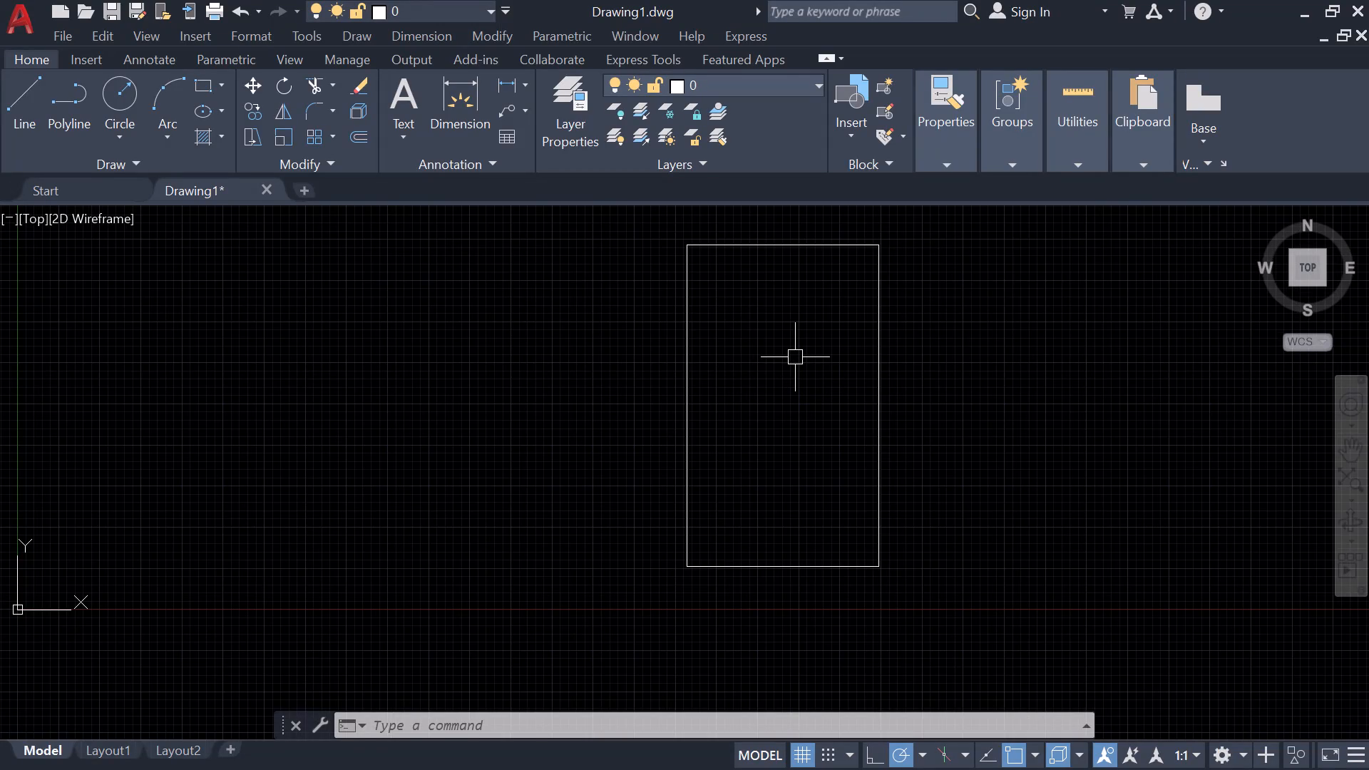
Offset the floor plan's outer rectangle 9" inward to form the inner face of the exterior walls.
type("o 9\"")
key("Return")
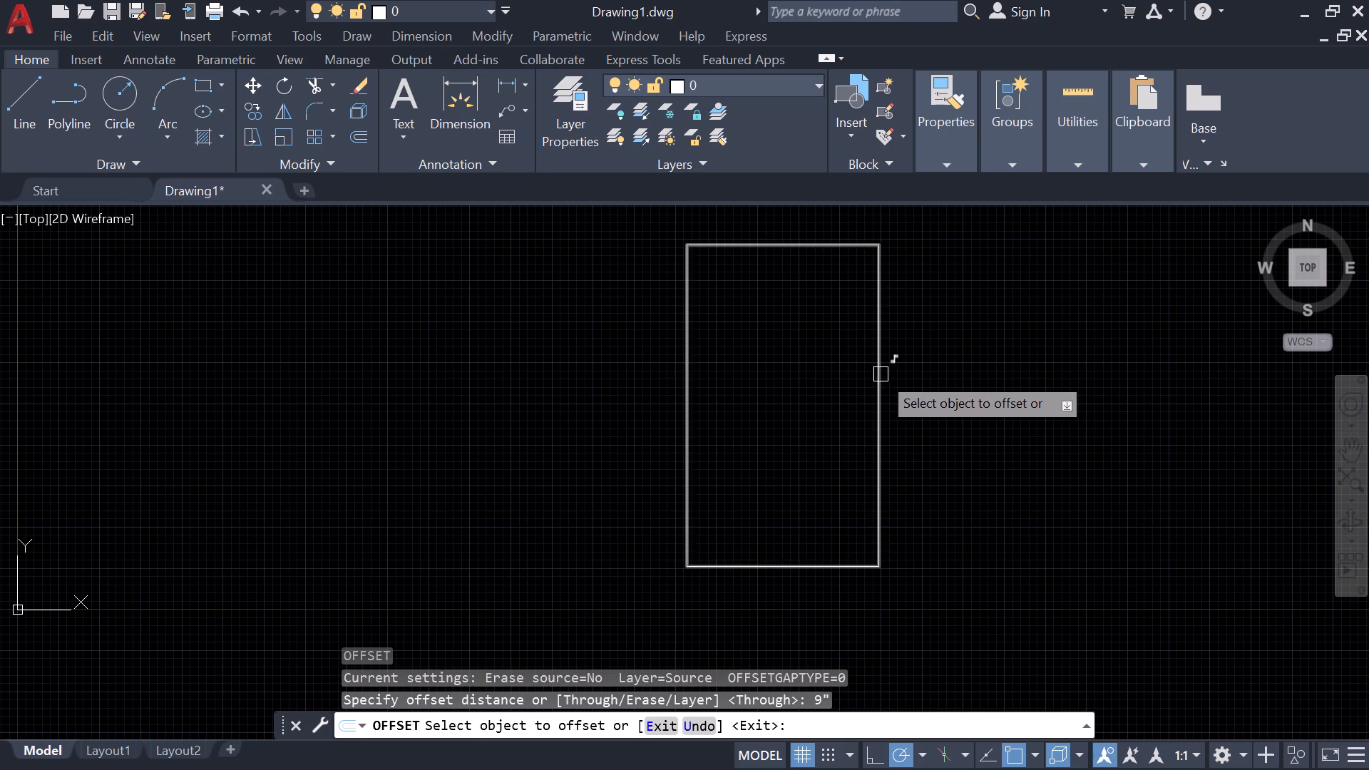
left_click(881, 374)
left_click(845, 364)
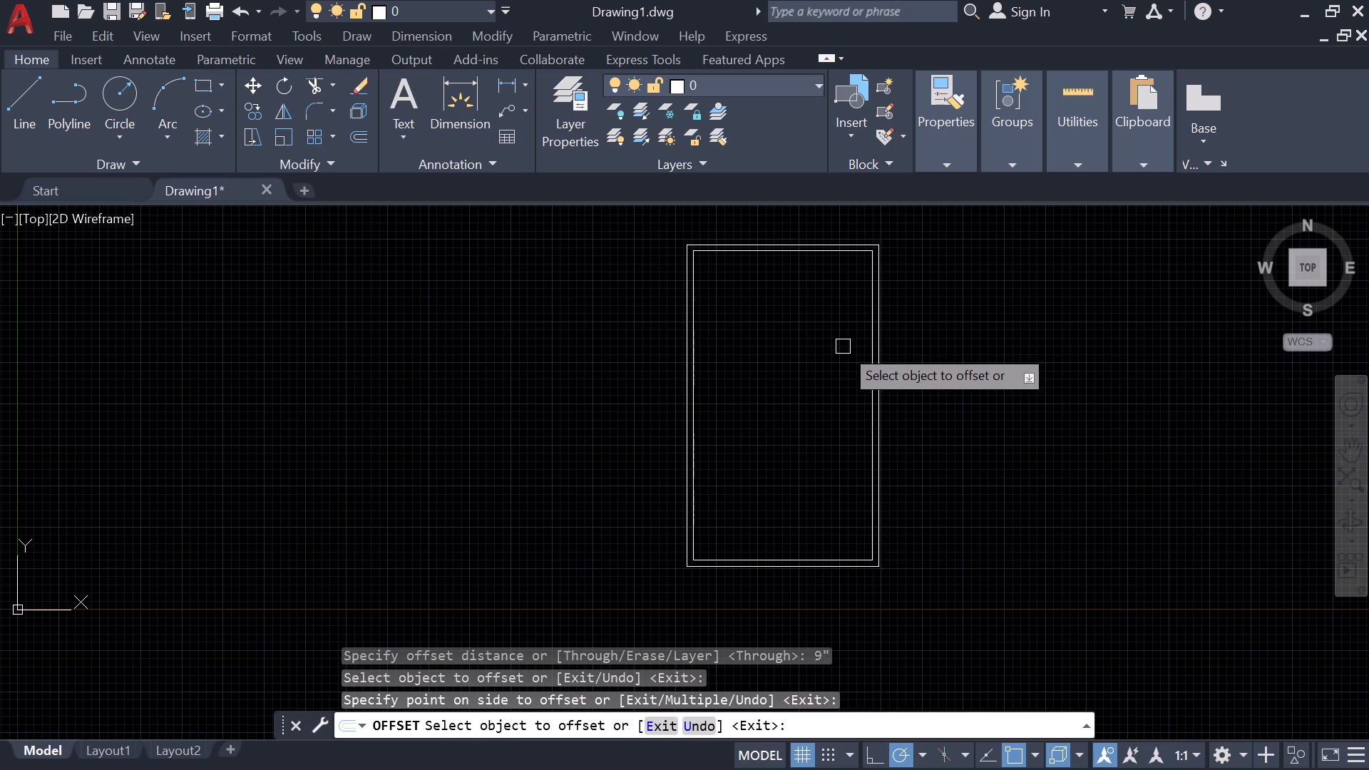
key("Escape")
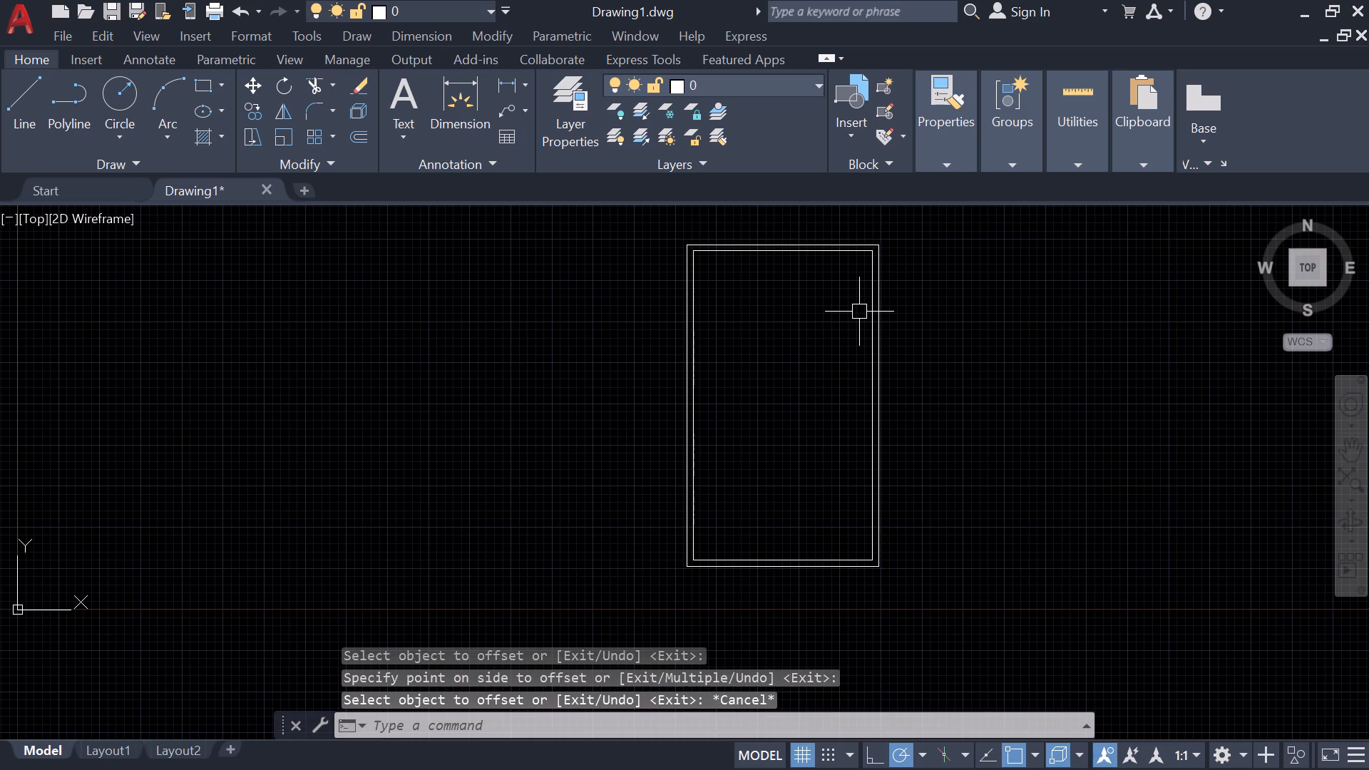
Explode the inner rectangle into separate lines and check its top edge by selecting it alone.
left_click(873, 309)
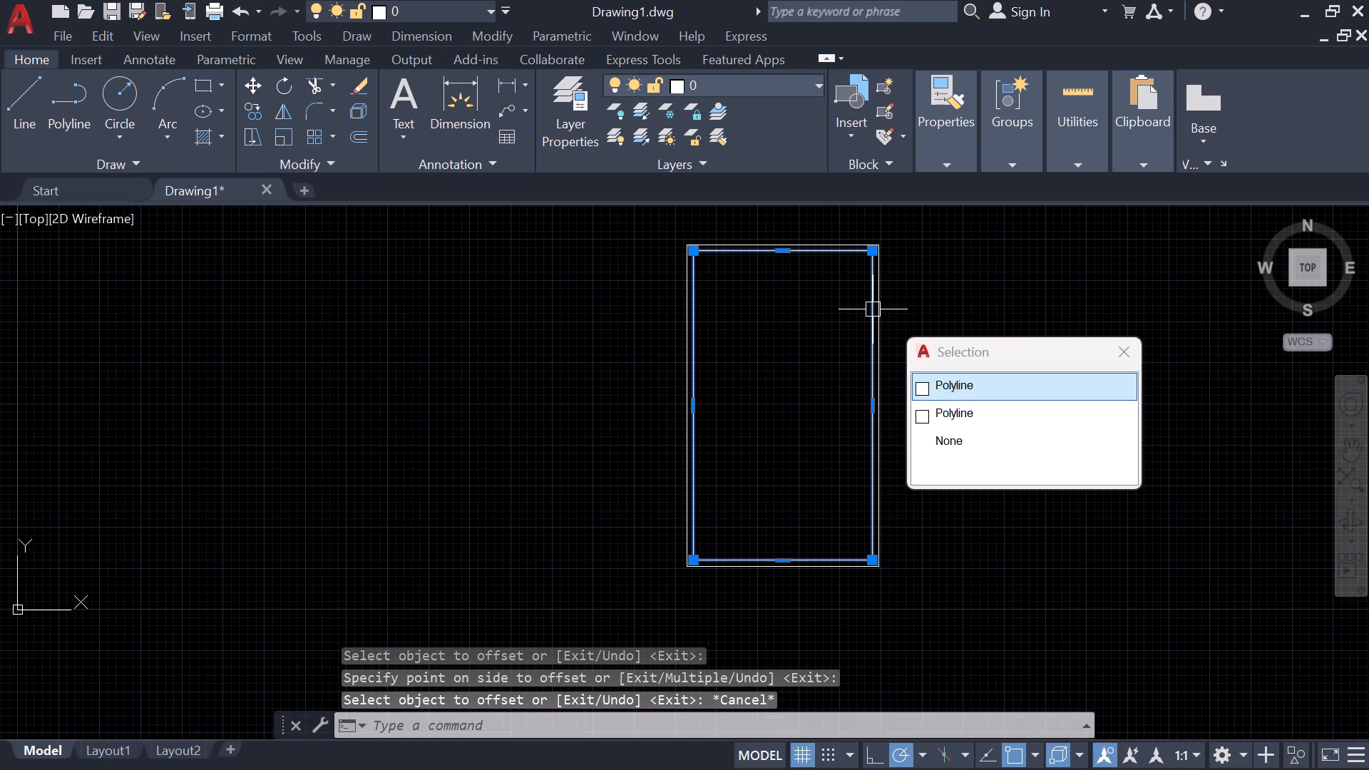
type("x")
key("space")
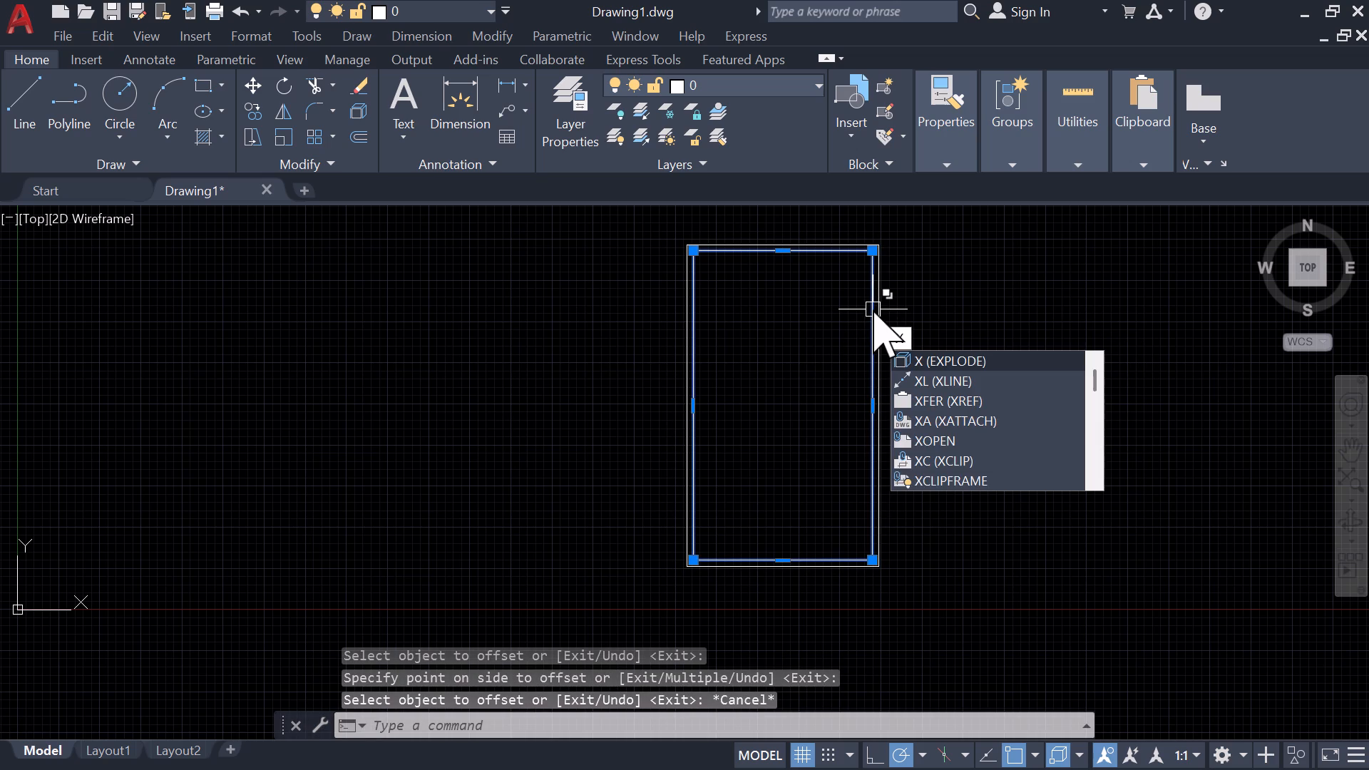
key("Return")
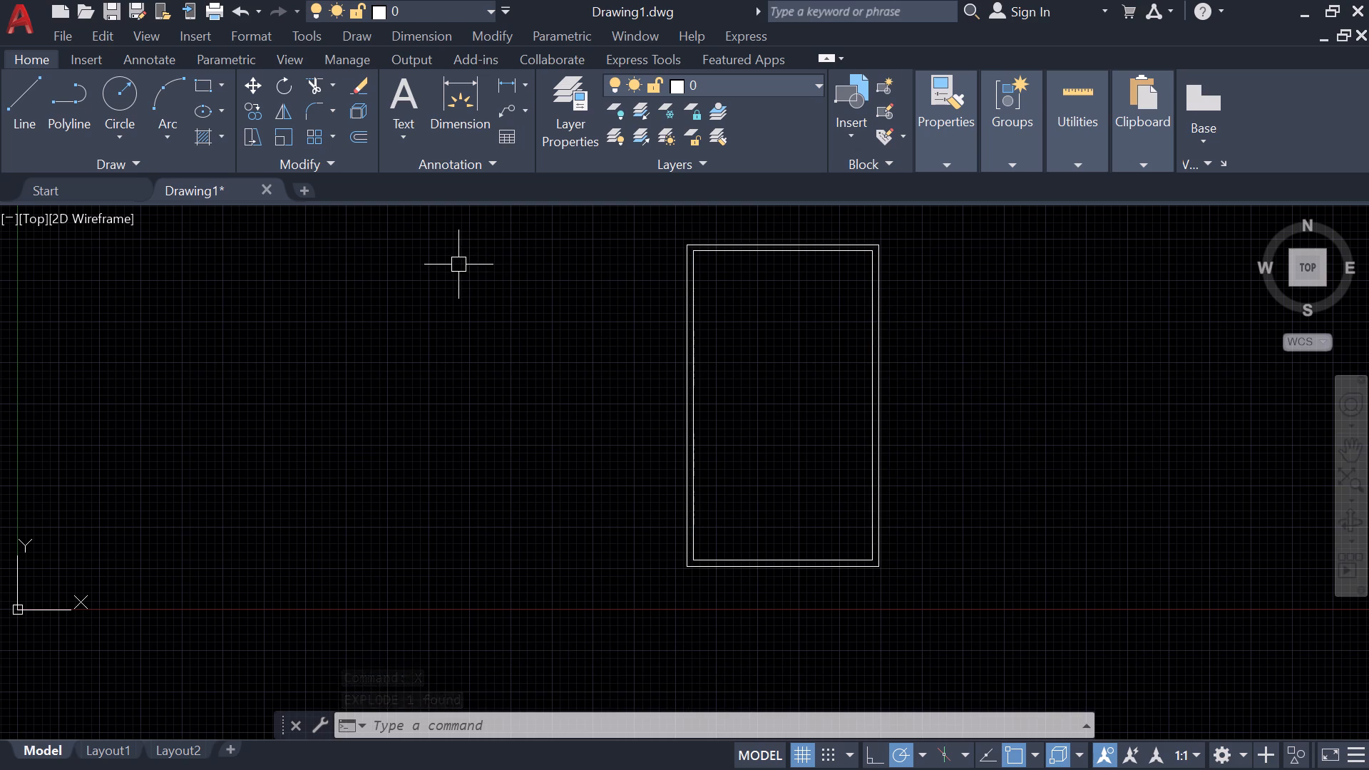
scroll(783, 279, "up", 1)
middle_click_drag(783, 279, 657, 343)
scroll(662, 341, "up", 1)
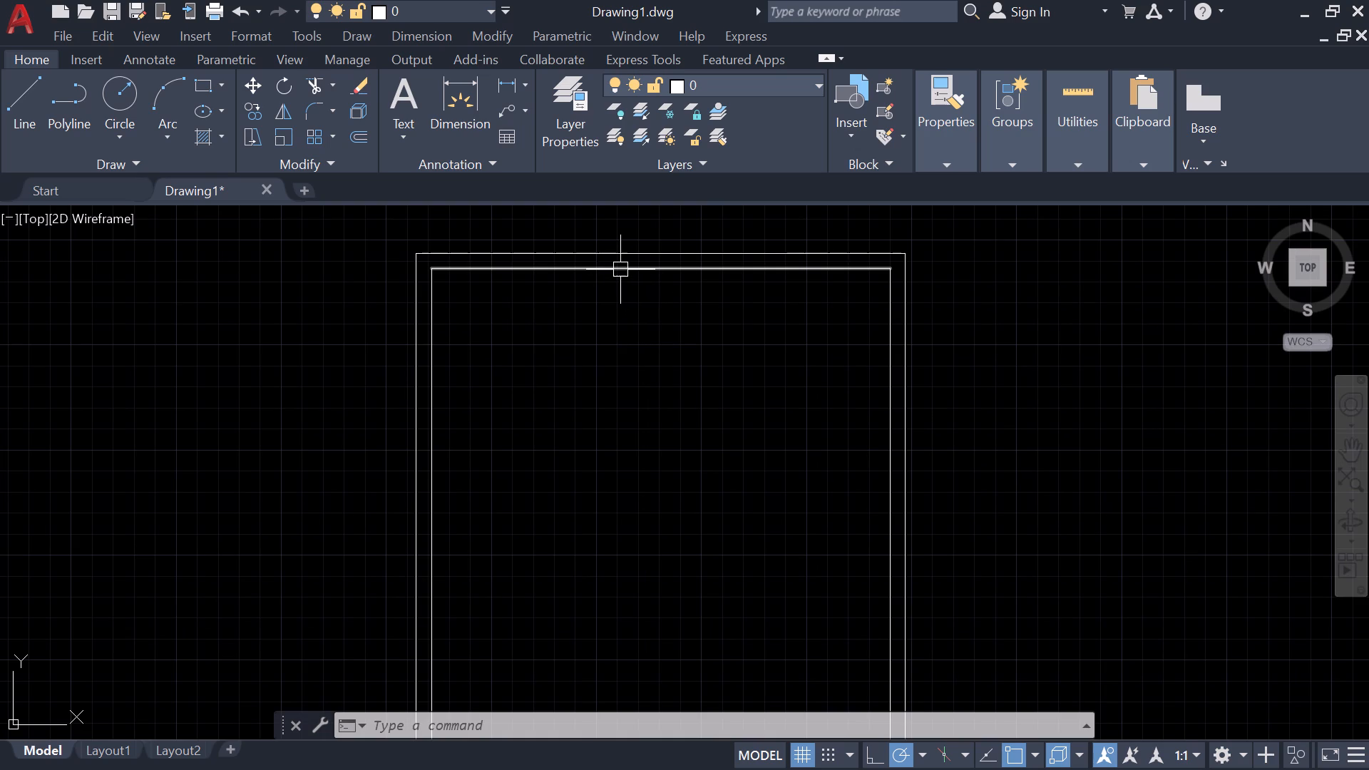
left_click(620, 269)
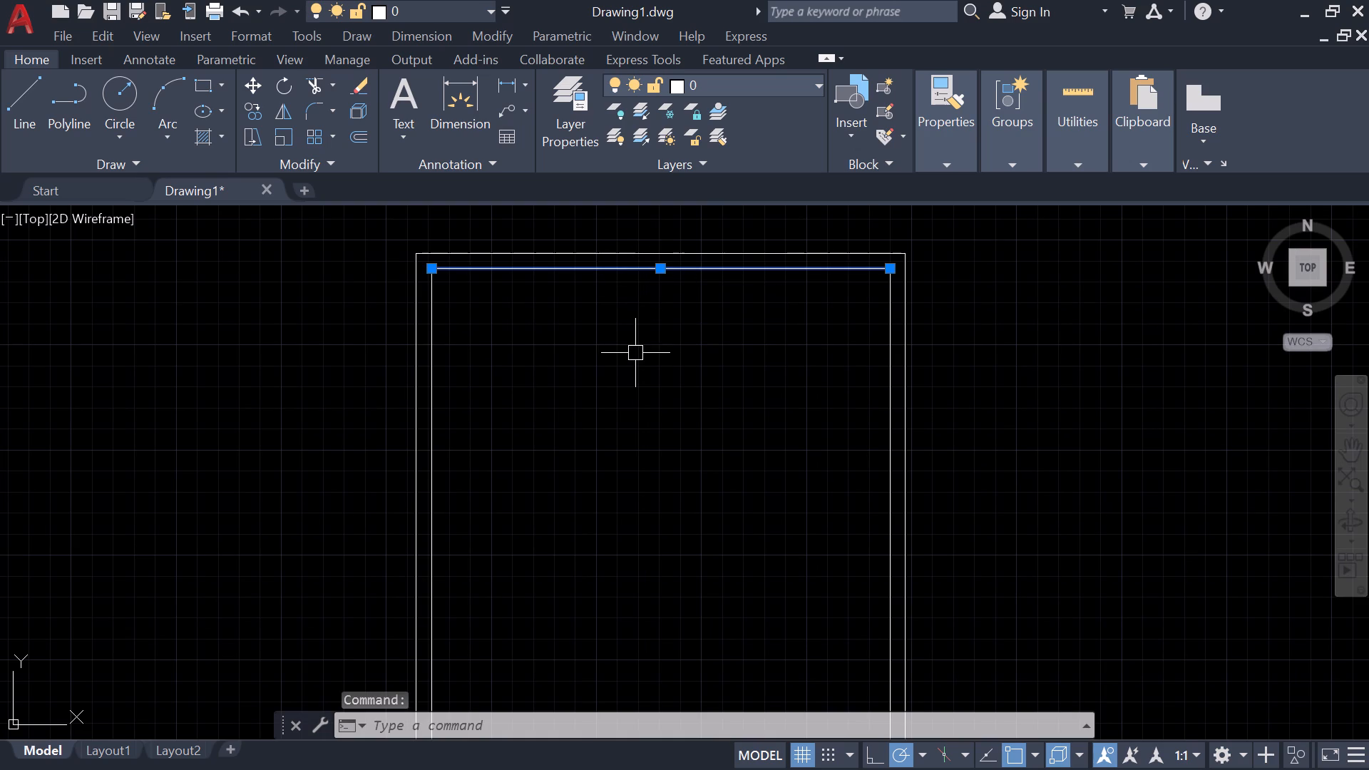
key("Escape")
key("Escape")
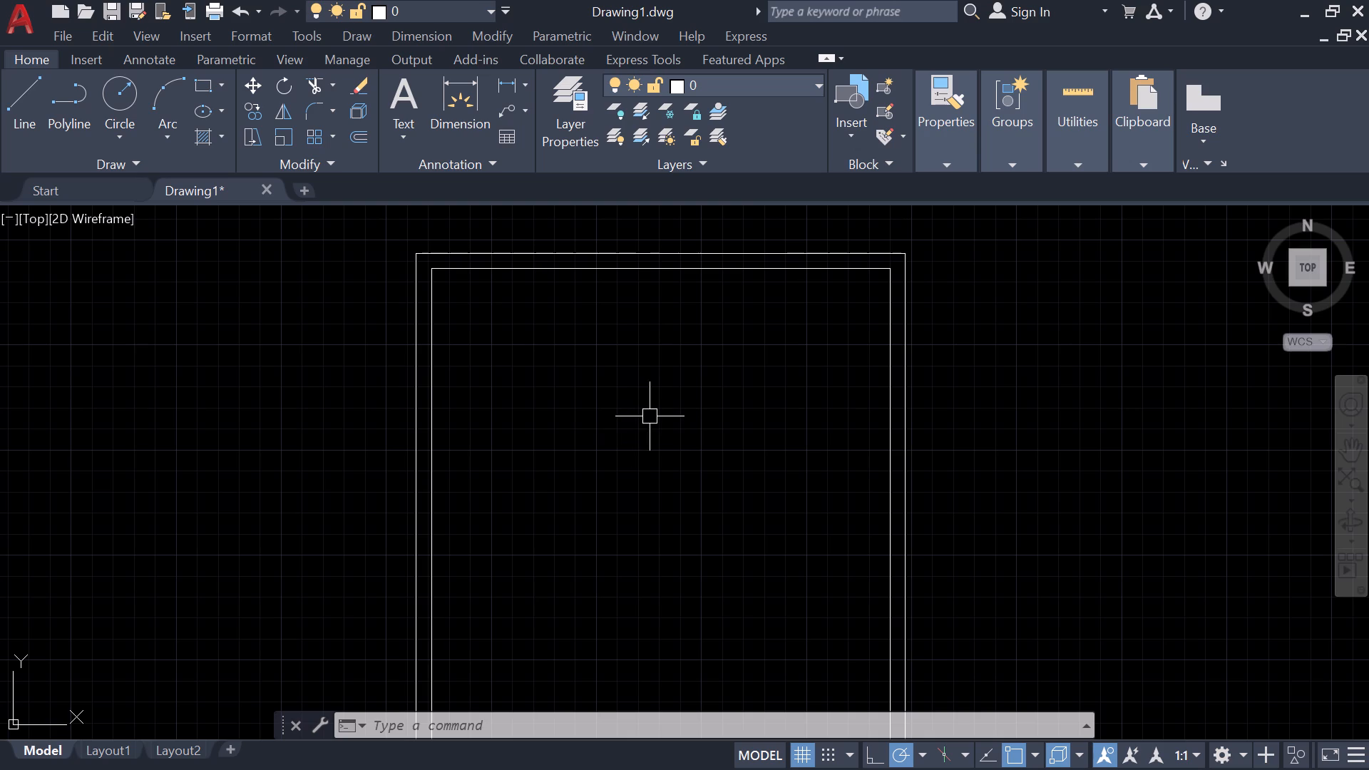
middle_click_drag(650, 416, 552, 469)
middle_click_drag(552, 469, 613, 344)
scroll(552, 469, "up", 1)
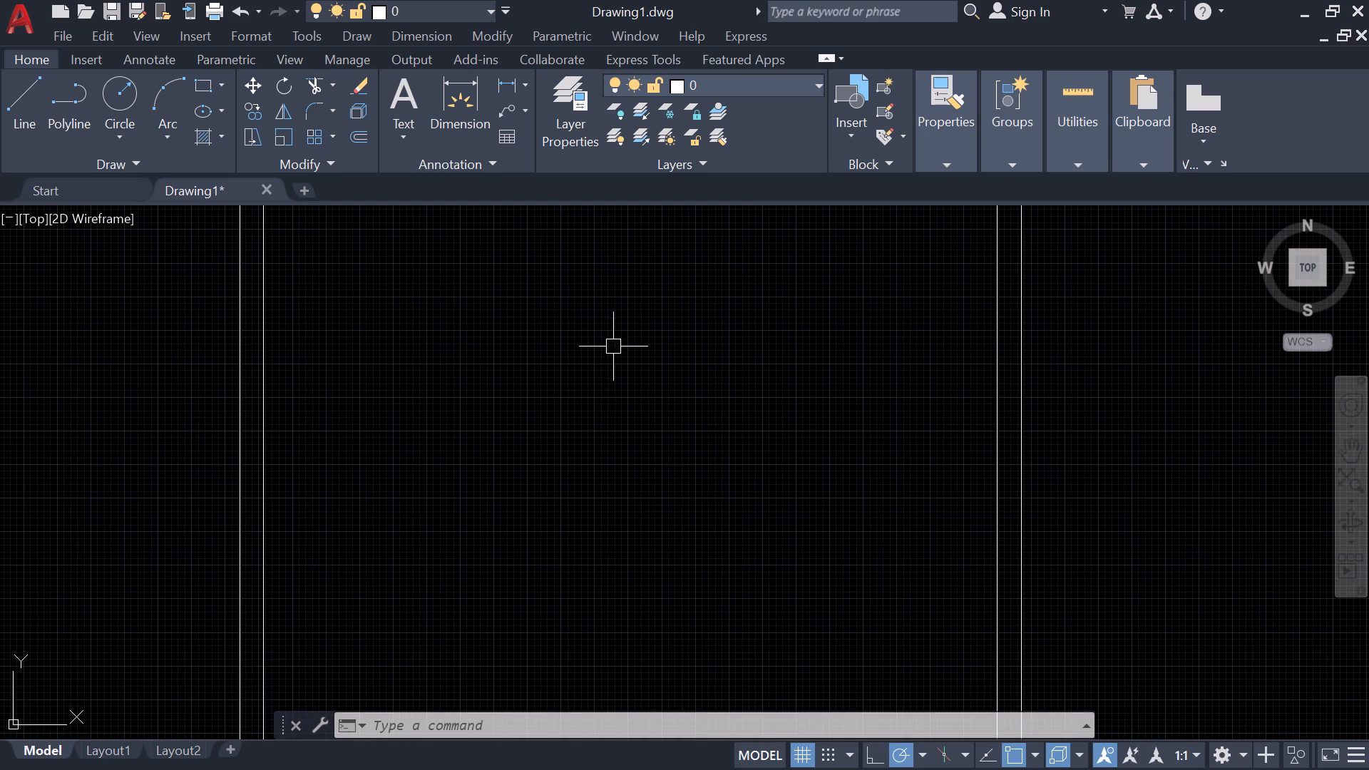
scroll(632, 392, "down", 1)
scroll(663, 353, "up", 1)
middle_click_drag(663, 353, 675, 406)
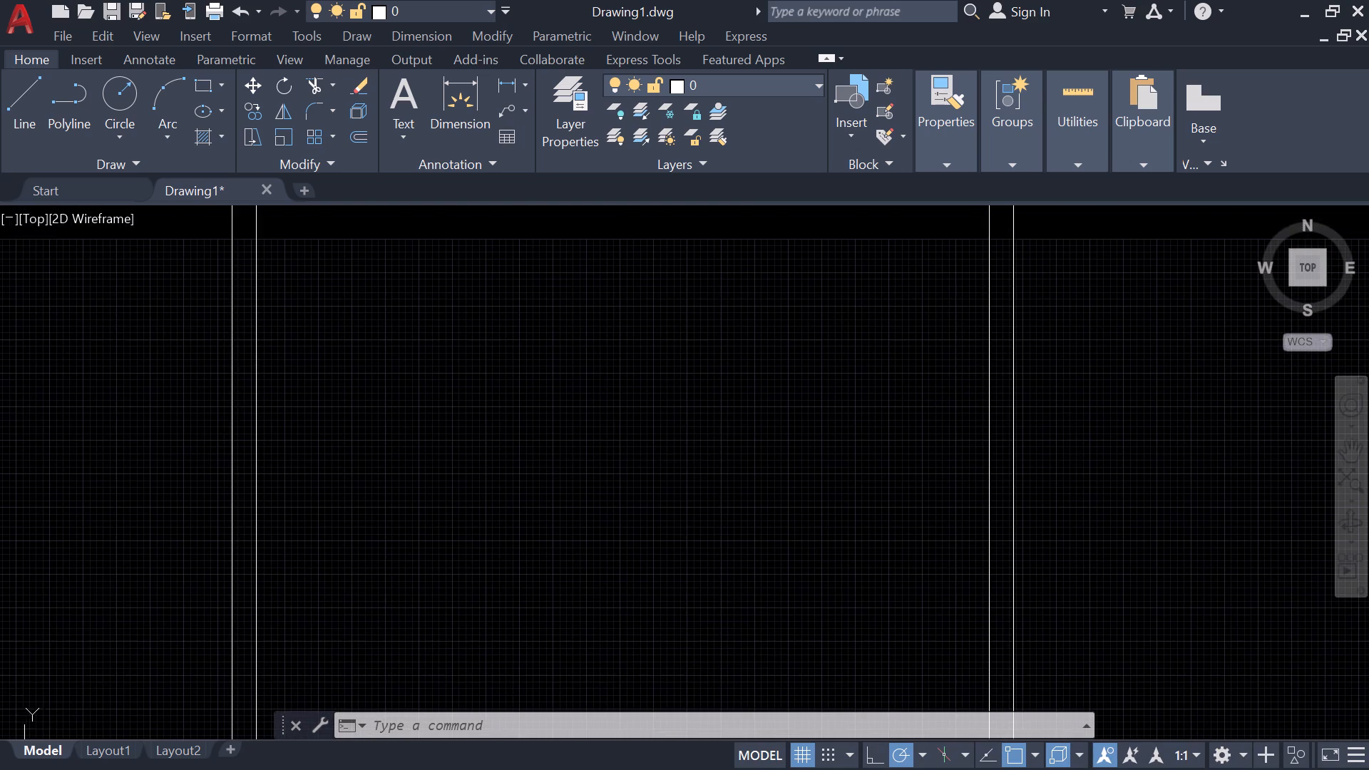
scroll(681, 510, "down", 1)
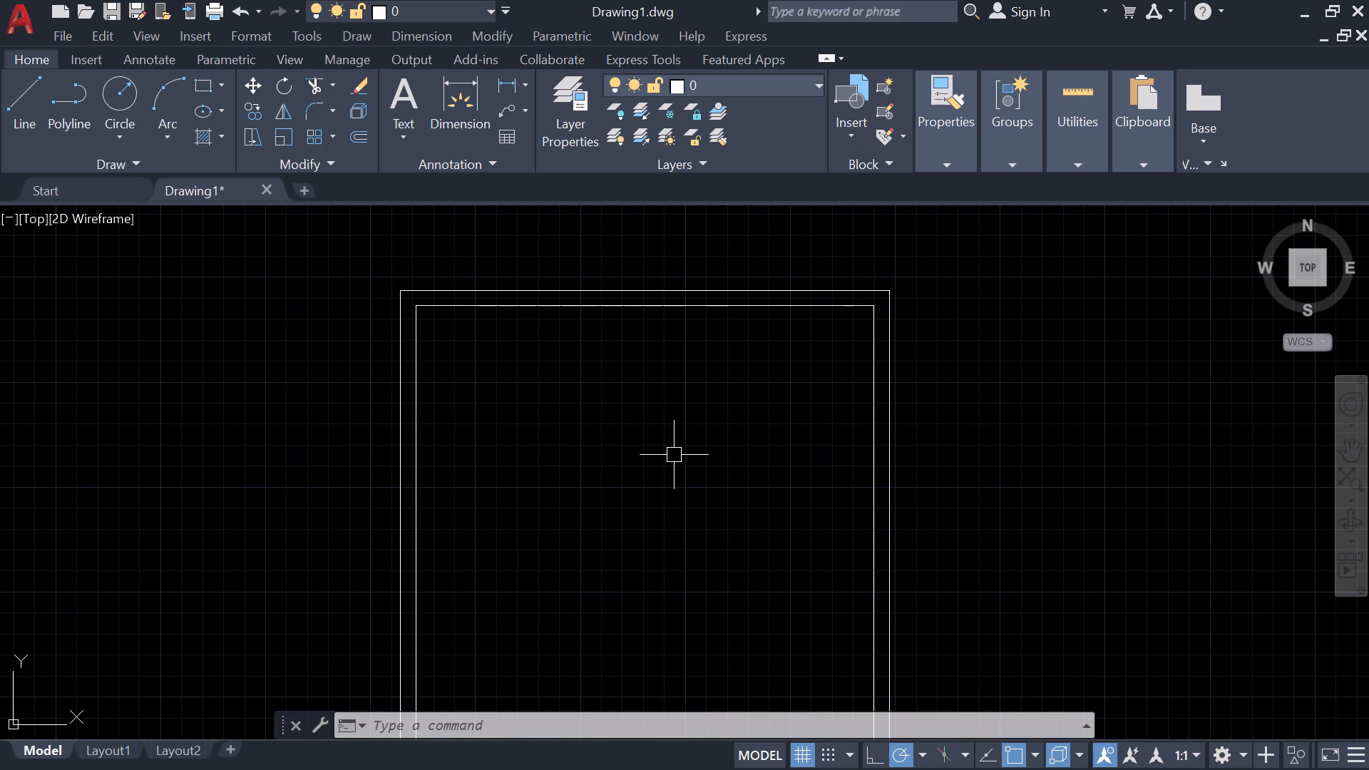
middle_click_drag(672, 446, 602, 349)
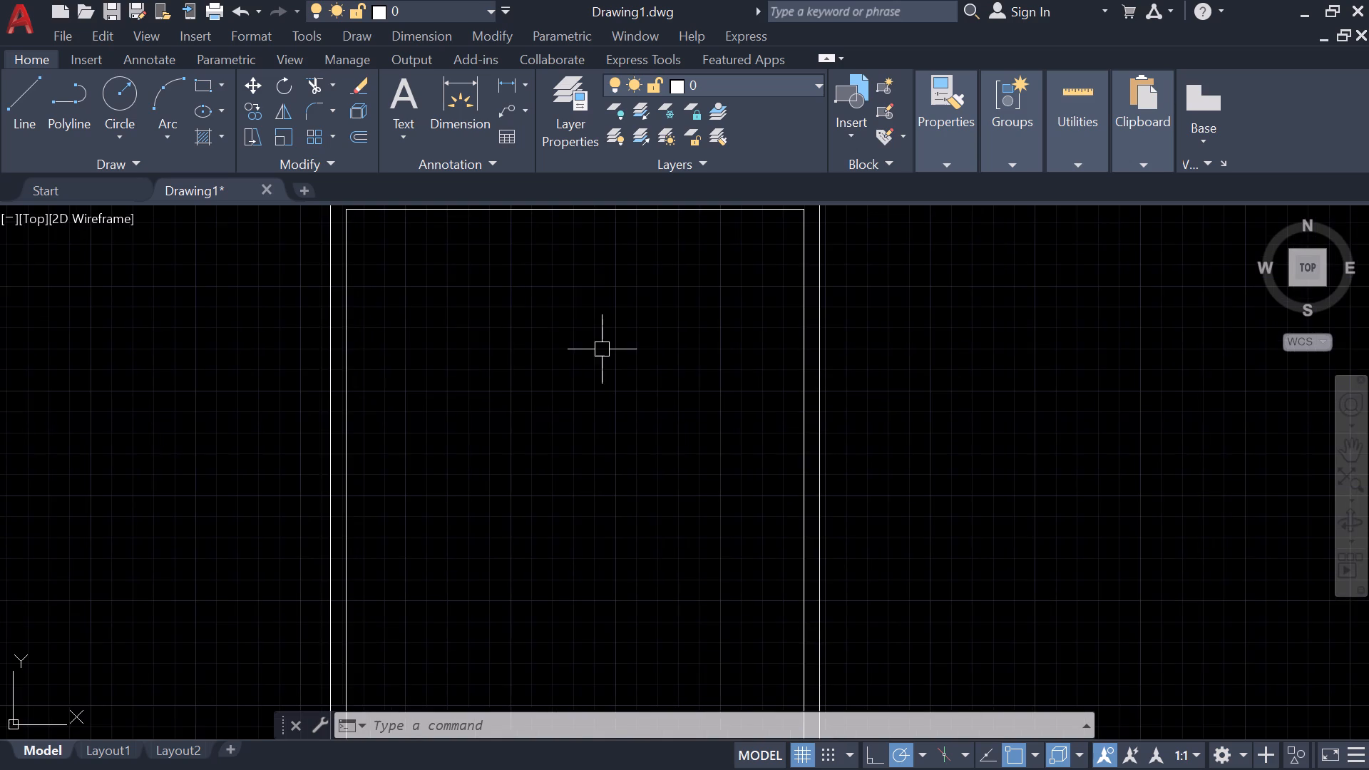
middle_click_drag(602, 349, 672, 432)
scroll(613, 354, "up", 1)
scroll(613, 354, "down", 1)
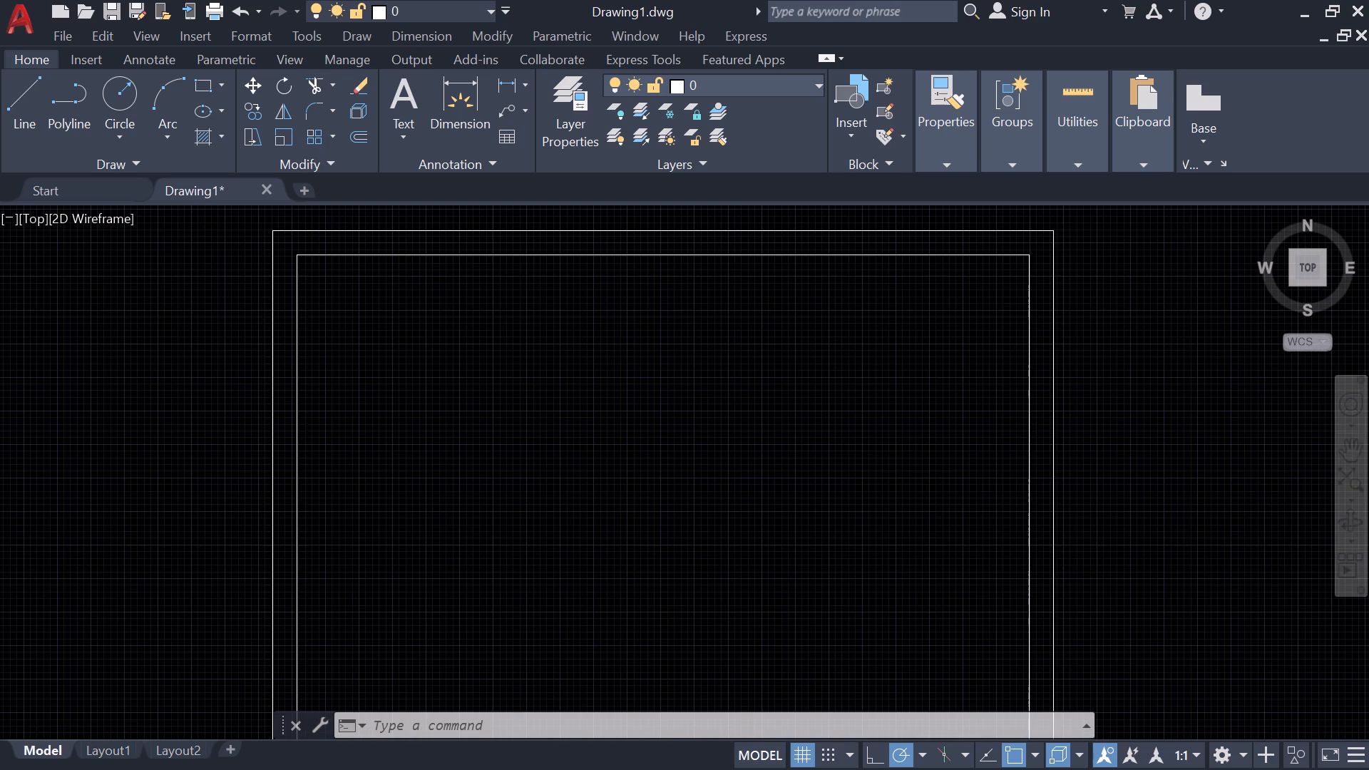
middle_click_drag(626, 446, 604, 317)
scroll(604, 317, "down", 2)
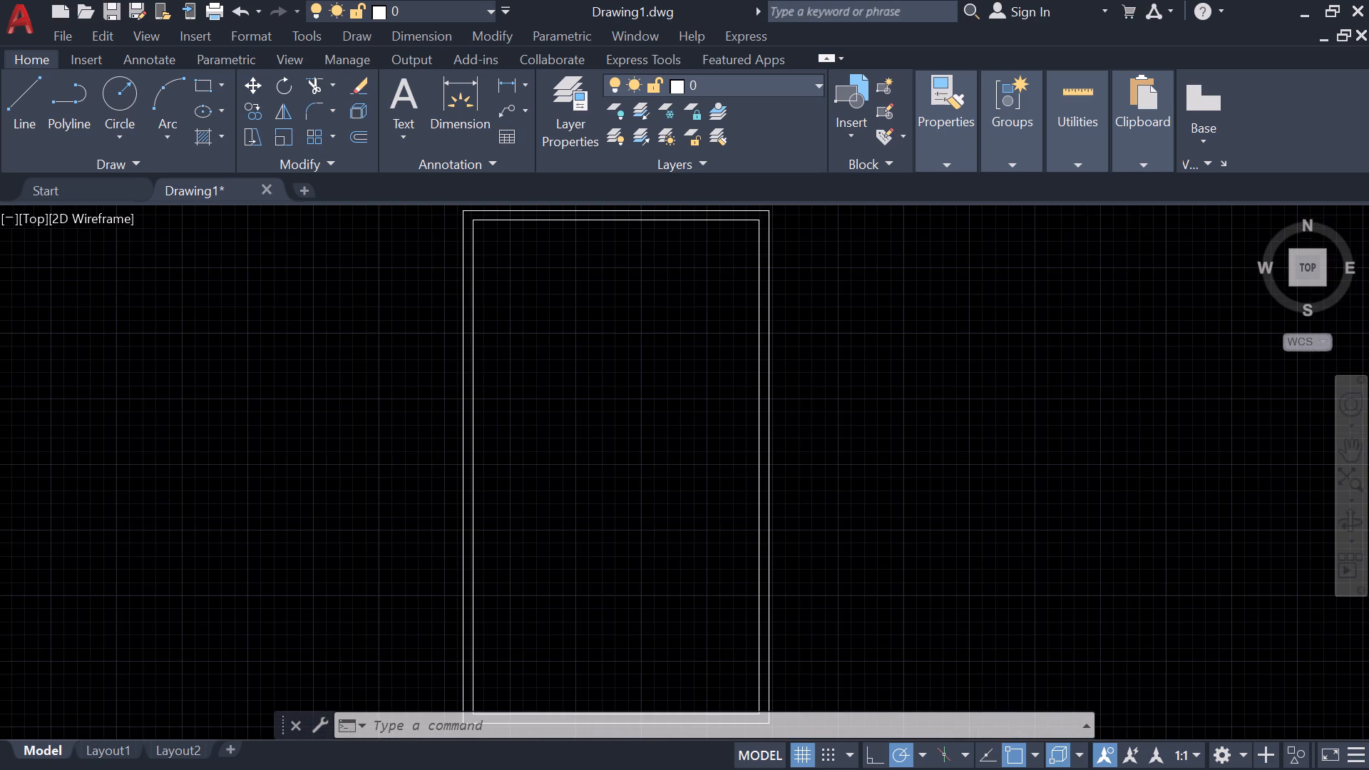
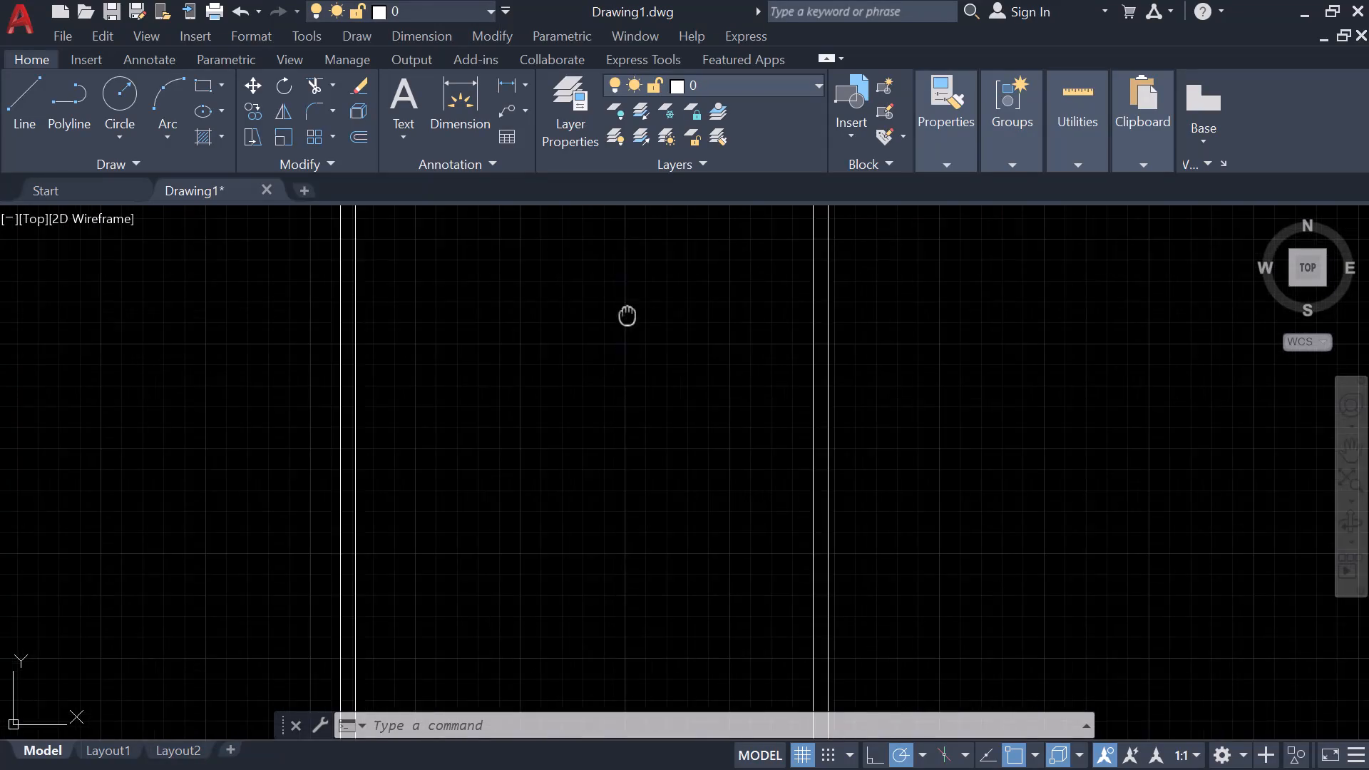
Offset the right exterior wall's inner face 11' into the plan and offset the new line another 9" left to form a vertical partition.
type("o")
key("space")
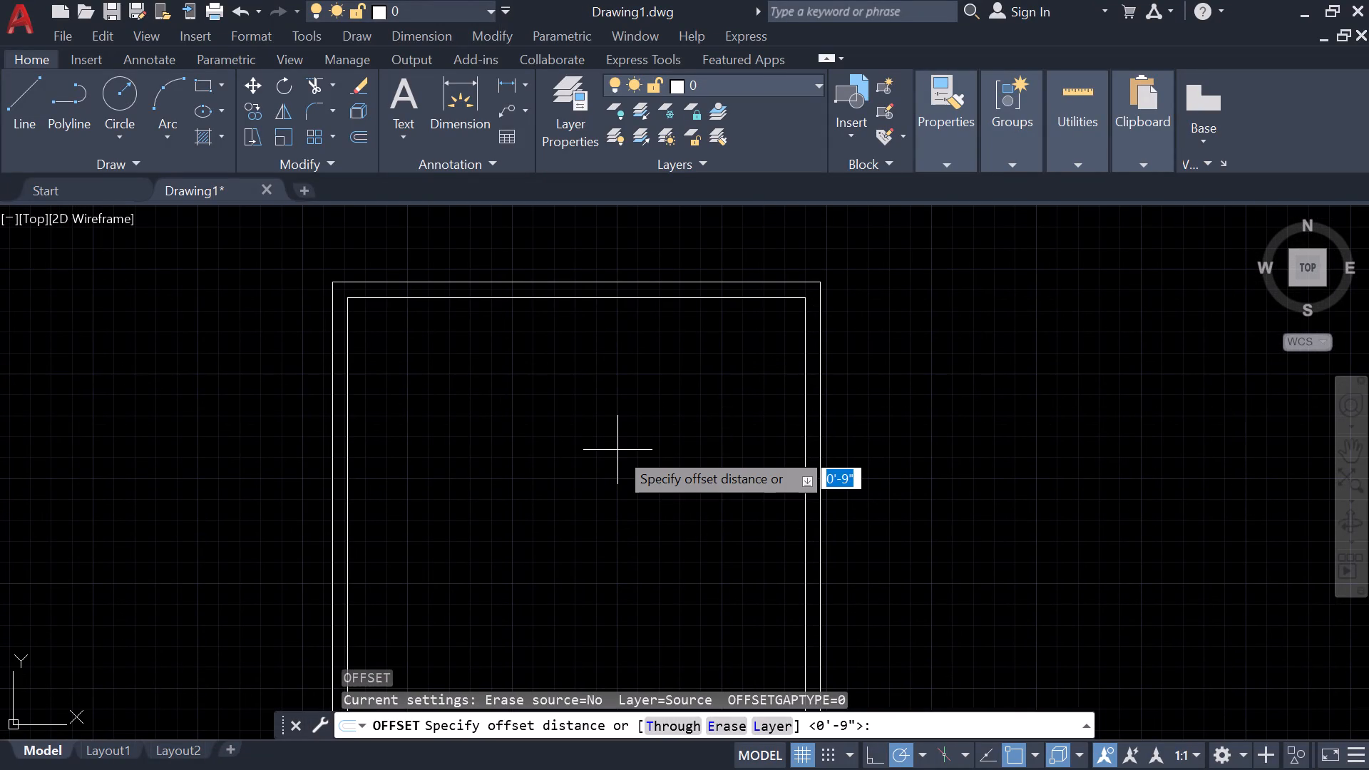
type("11'")
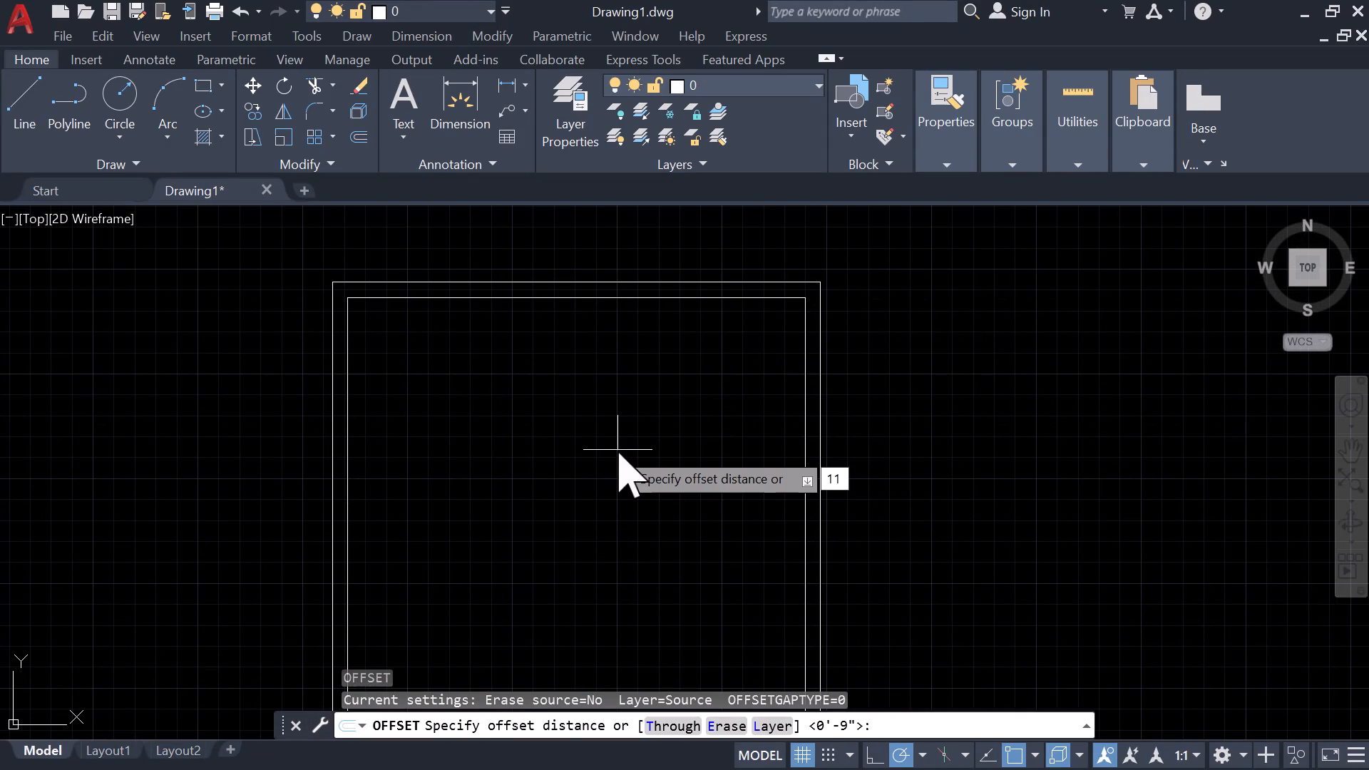
key("Return")
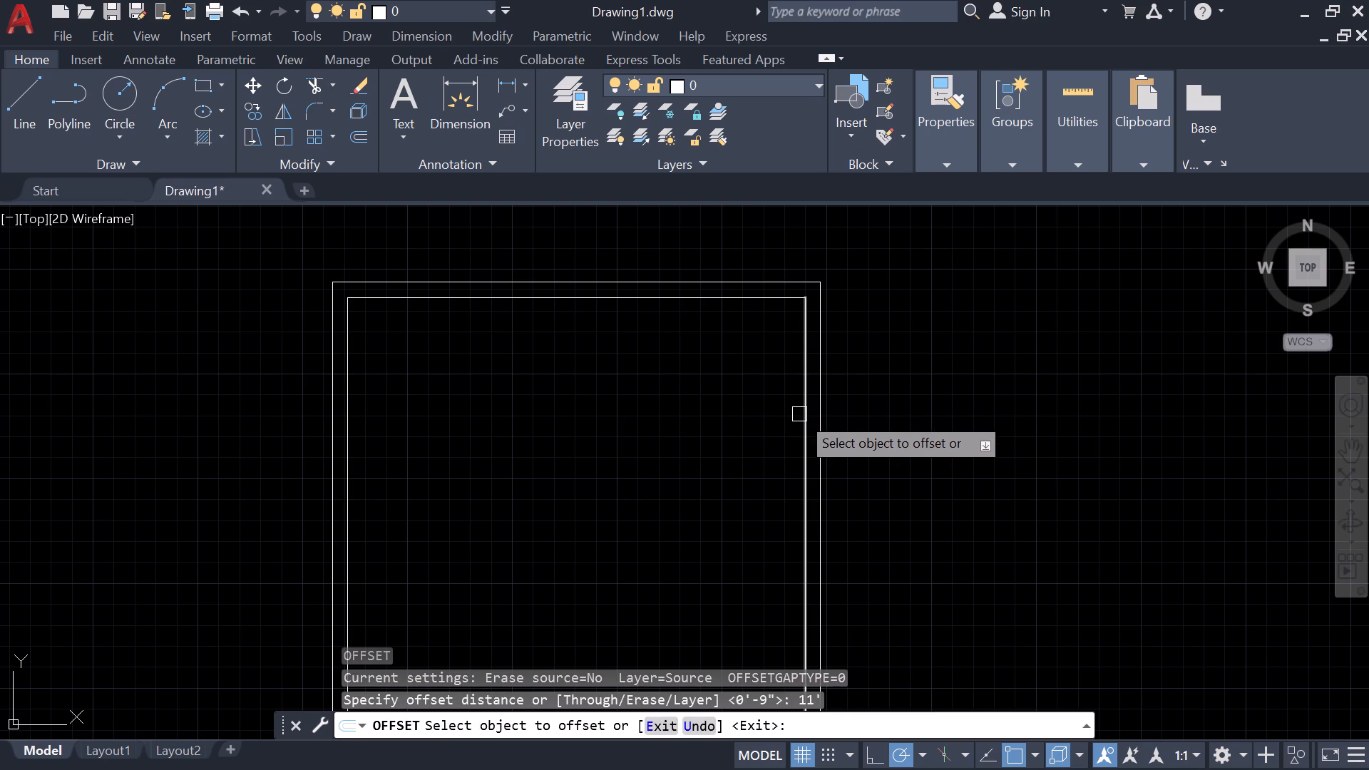
left_click(799, 414)
left_click(624, 396)
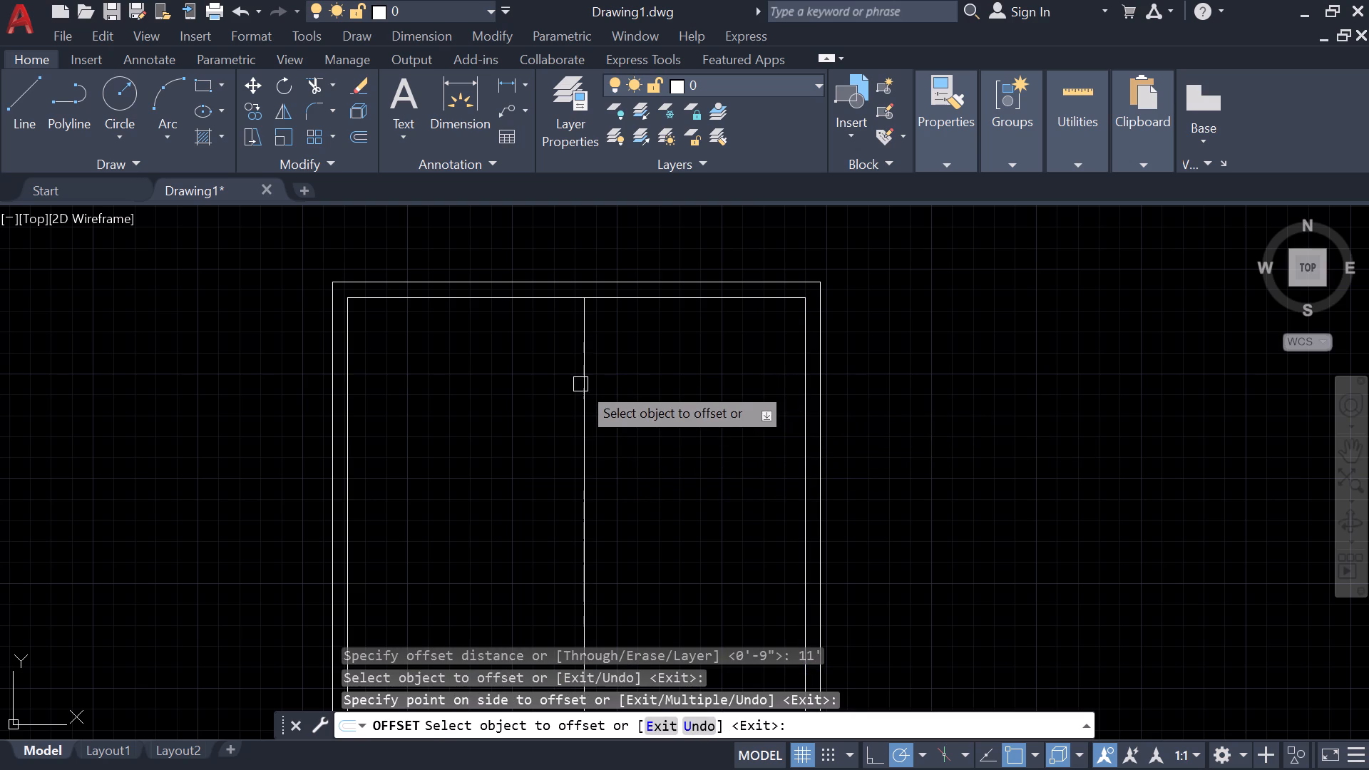
left_click(581, 382)
type("9\"")
key("Return")
left_click(566, 381)
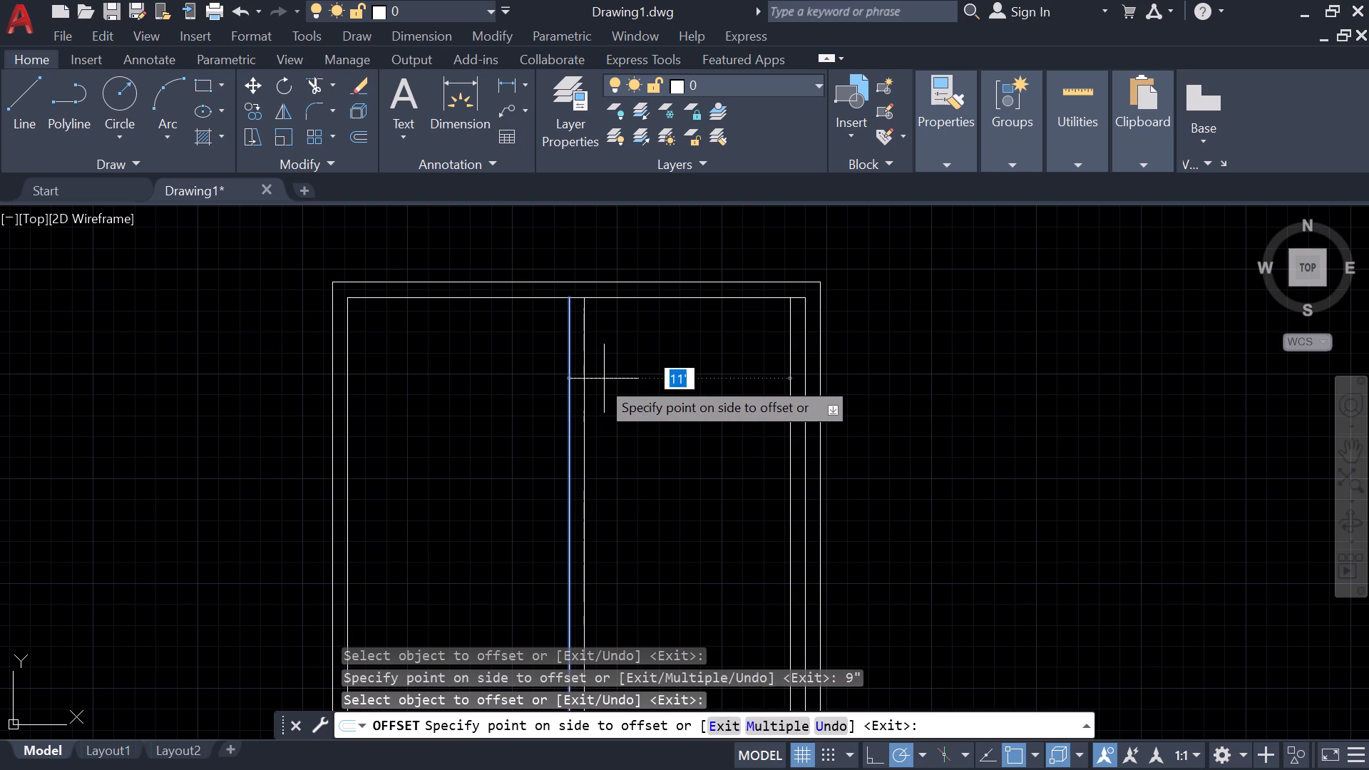
key("Escape")
Offset the top wall's inner face 10' down and offset the new line another 9" down to form a horizontal partition.
type("o")
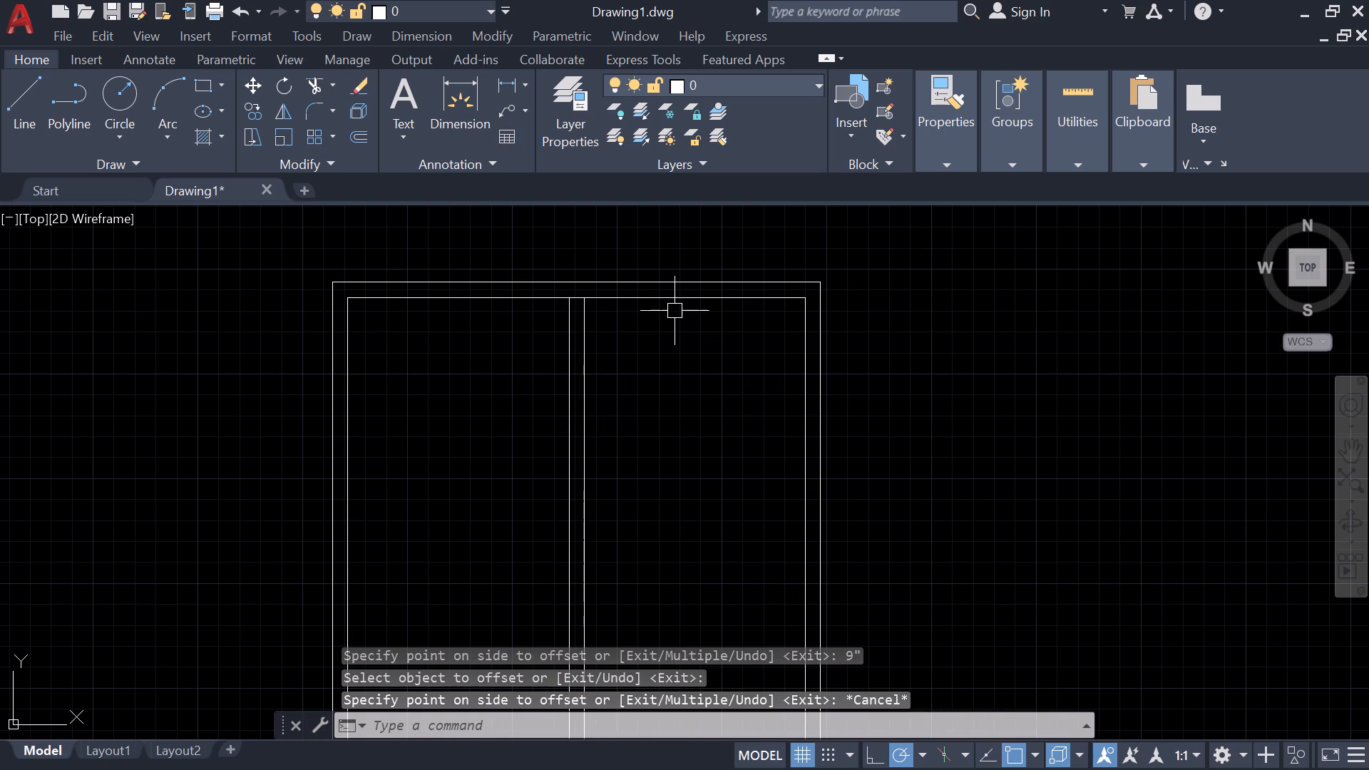
key("space")
key("space")
left_click(659, 300)
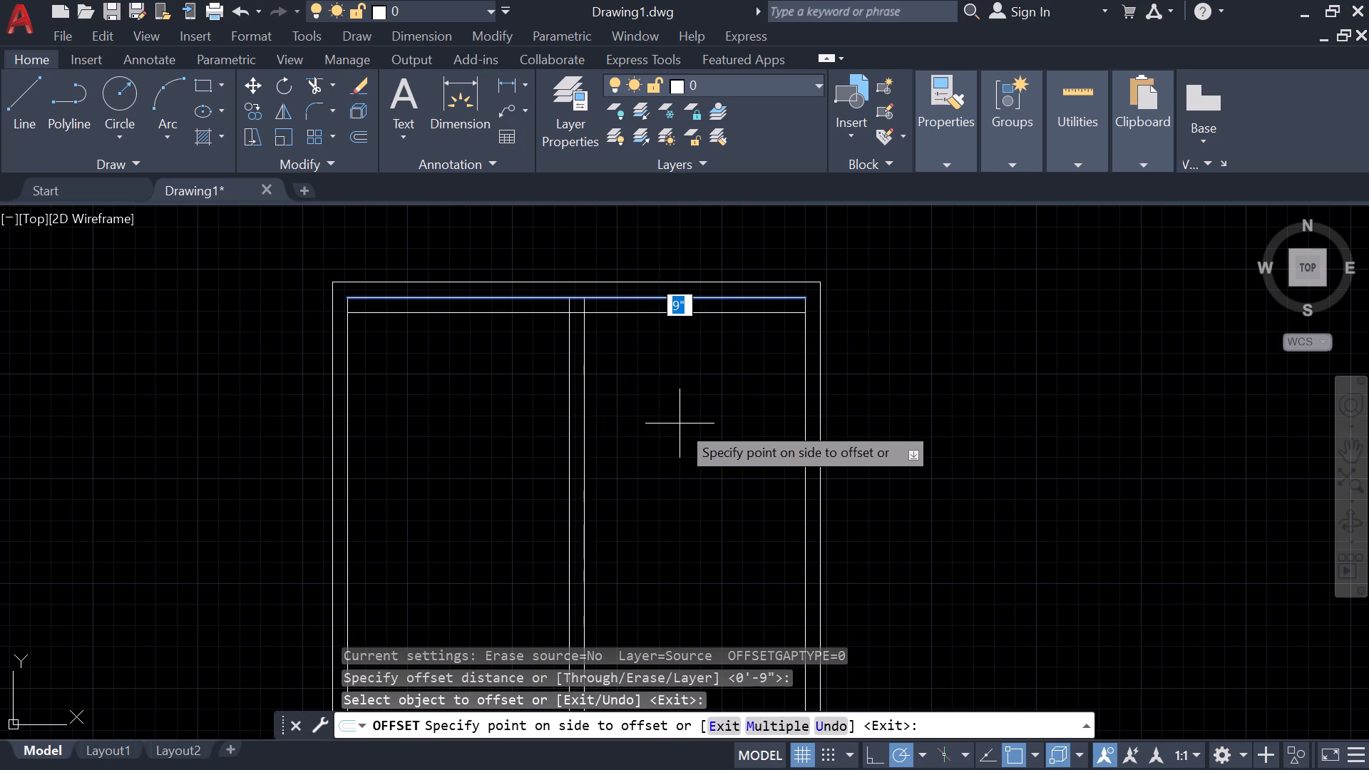
type("10'")
key("Return")
left_click(687, 501)
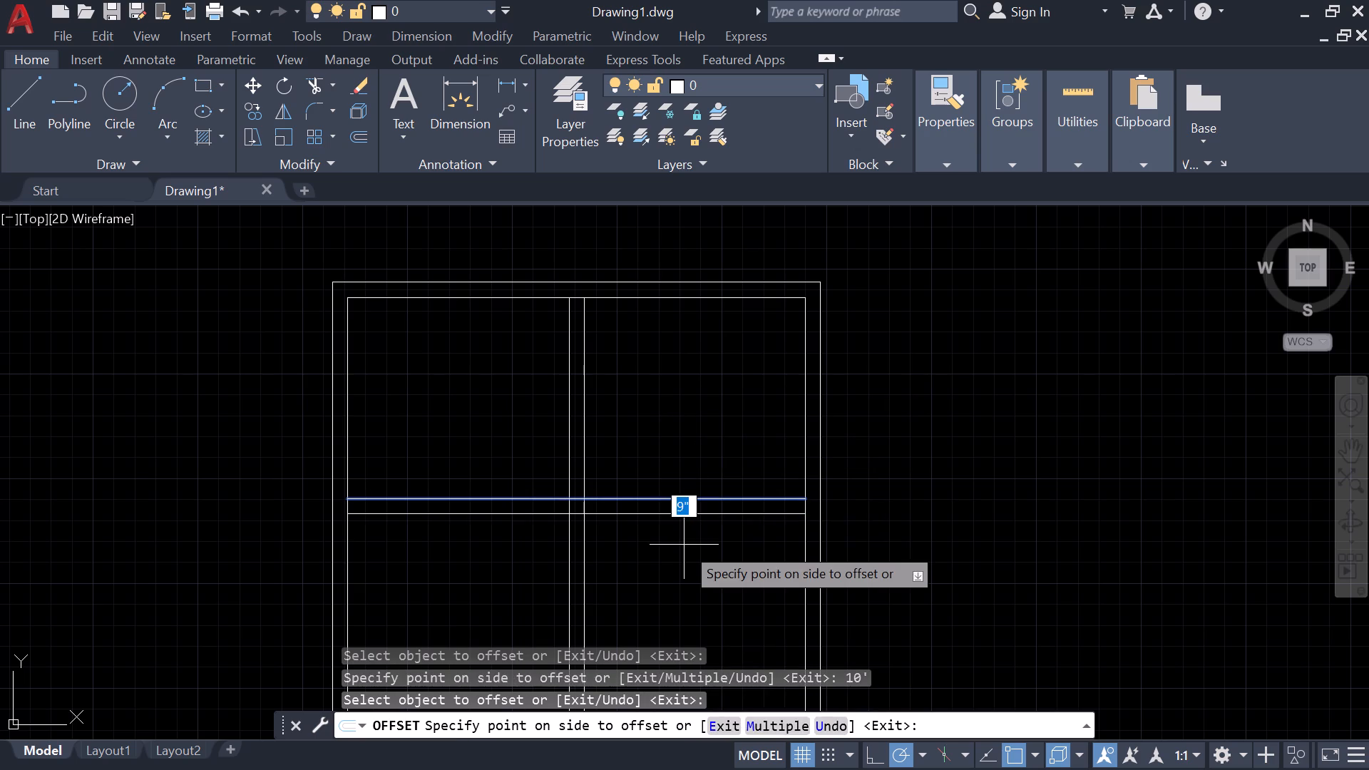
left_click(684, 545)
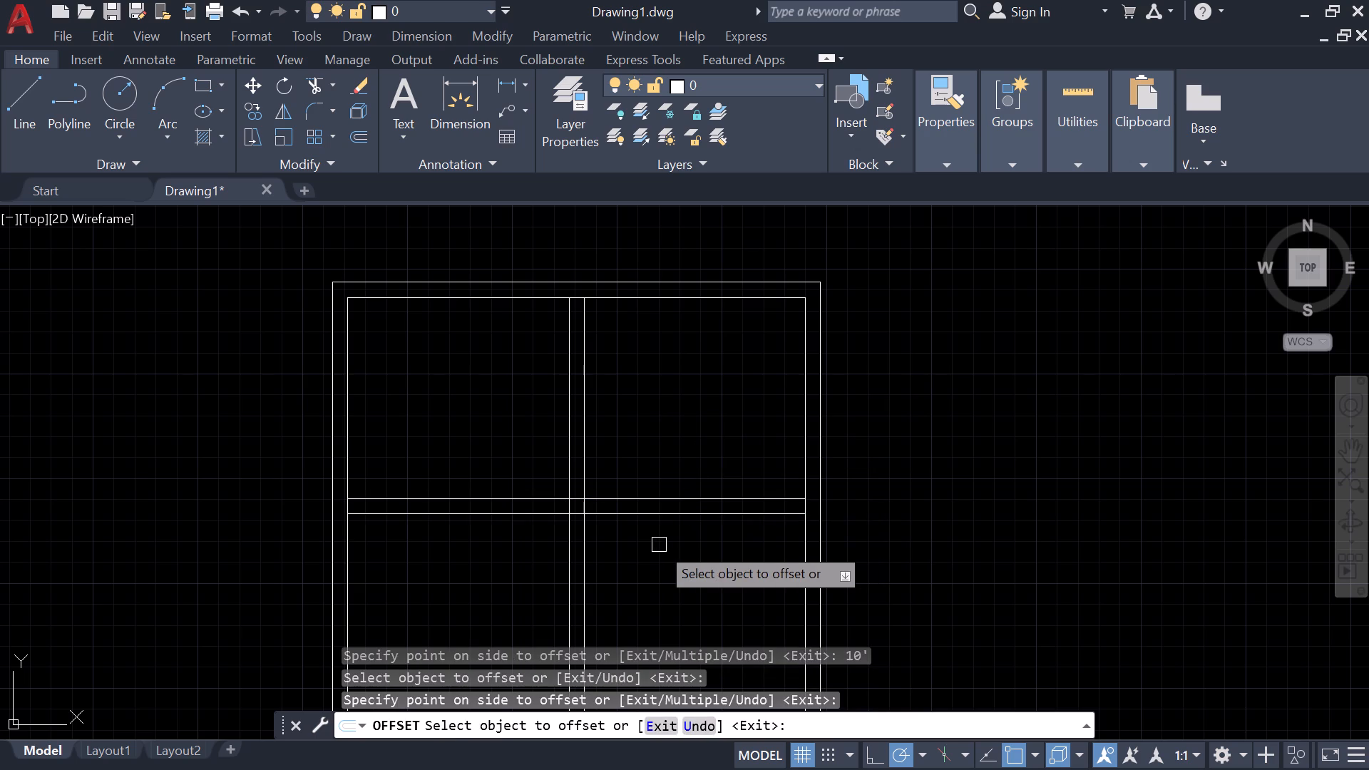
key("Escape")
Trim both vertical partition lines below the horizontal partition.
key("t")
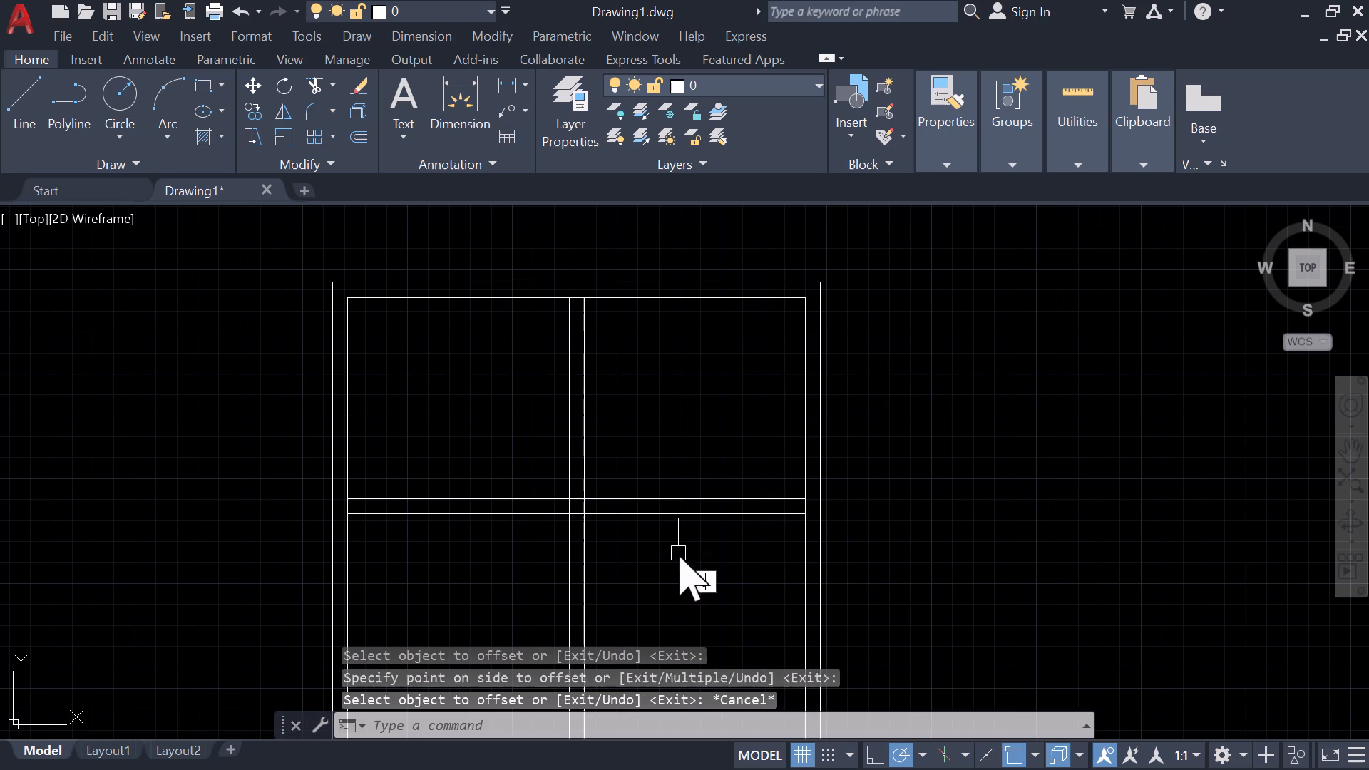
key("r")
key("space")
left_click_drag(518, 581, 663, 609)
scroll(655, 609, "down", 2)
middle_click_drag(651, 609, 552, 465)
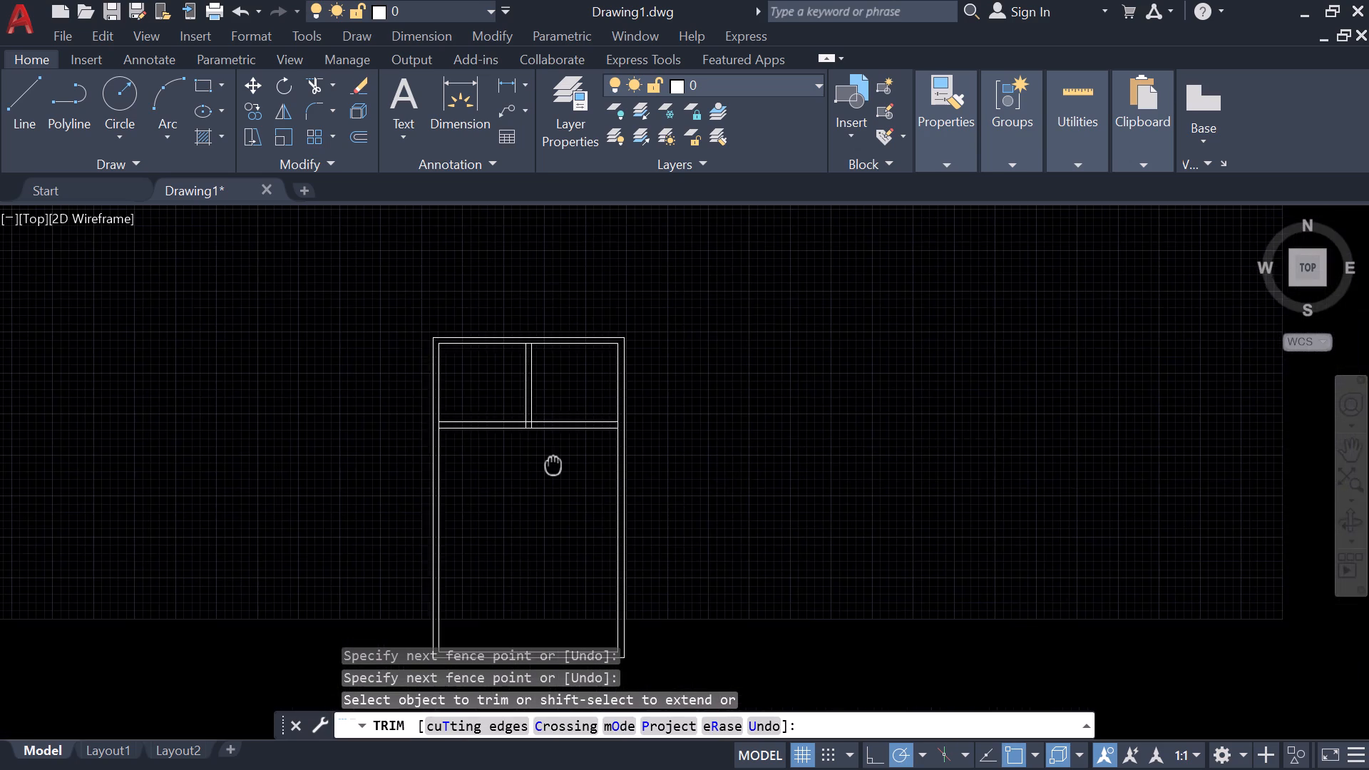
middle_click_drag(552, 465, 491, 472)
scroll(552, 465, "up", 2)
key("Escape")
Offset the right exterior wall's inner face 6' into the plan.
key("o")
key("Return")
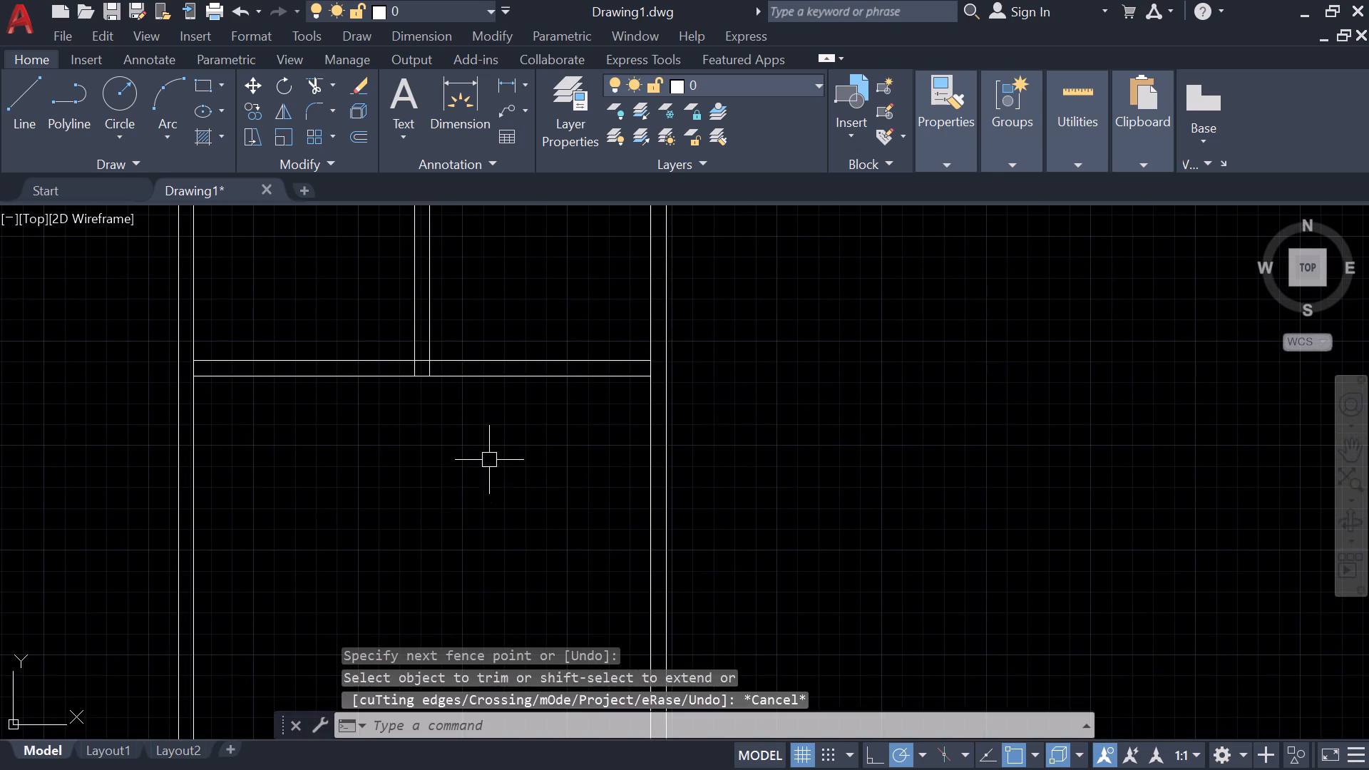
key("space")
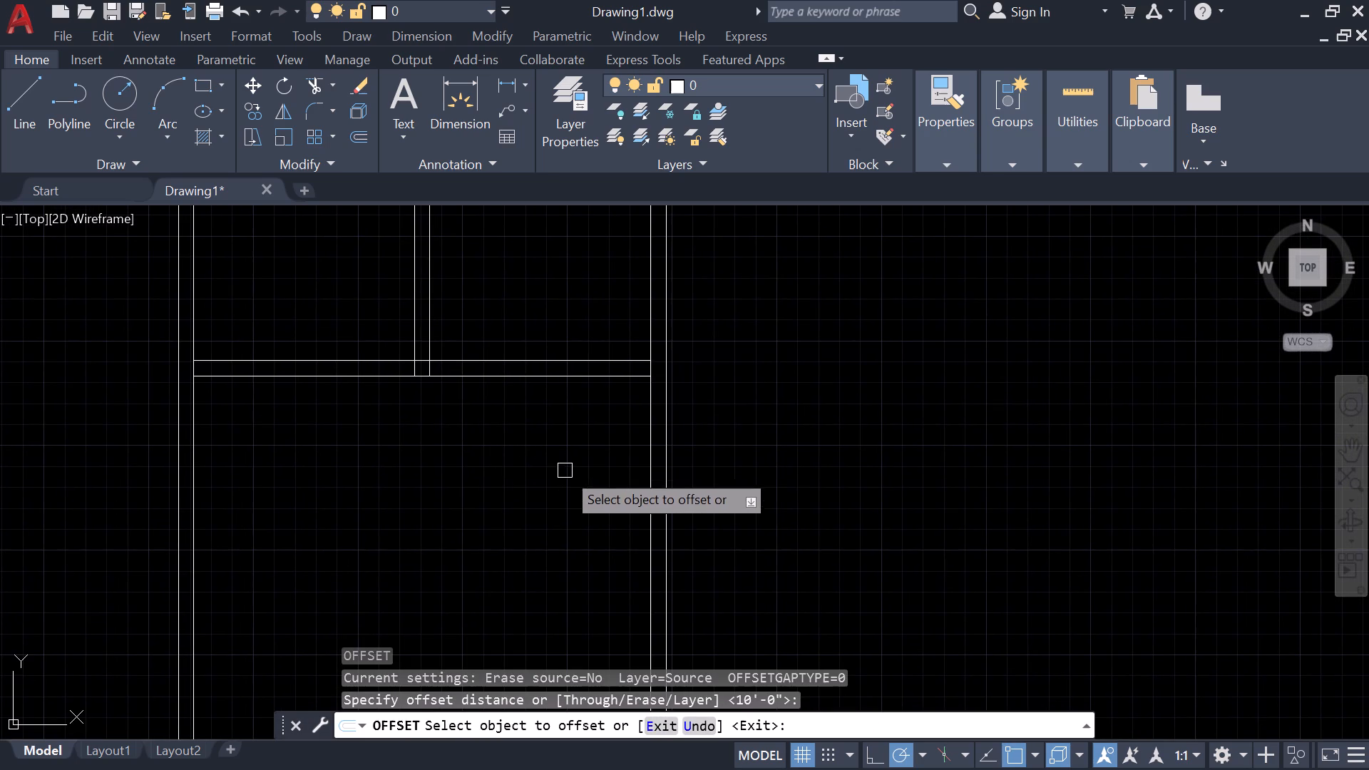
left_click(652, 455)
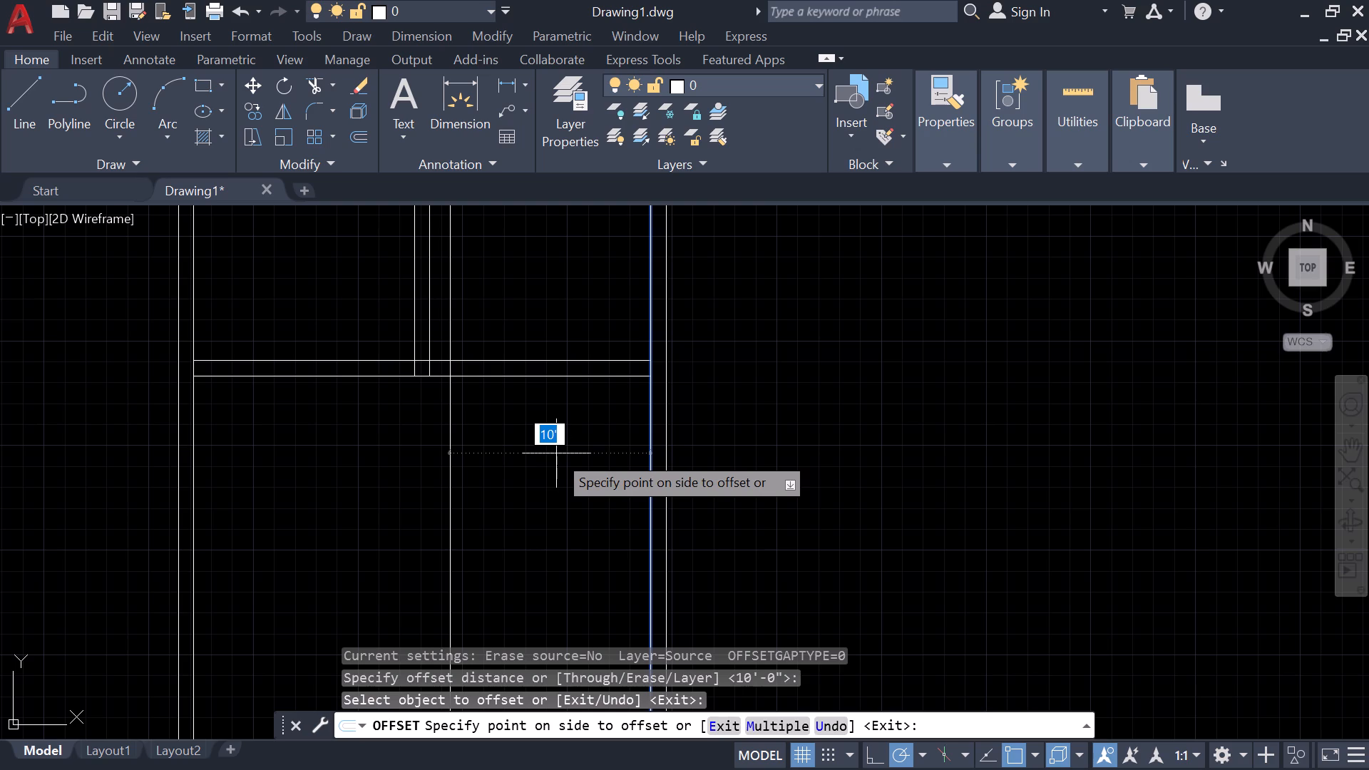
type("6'")
key("Return")
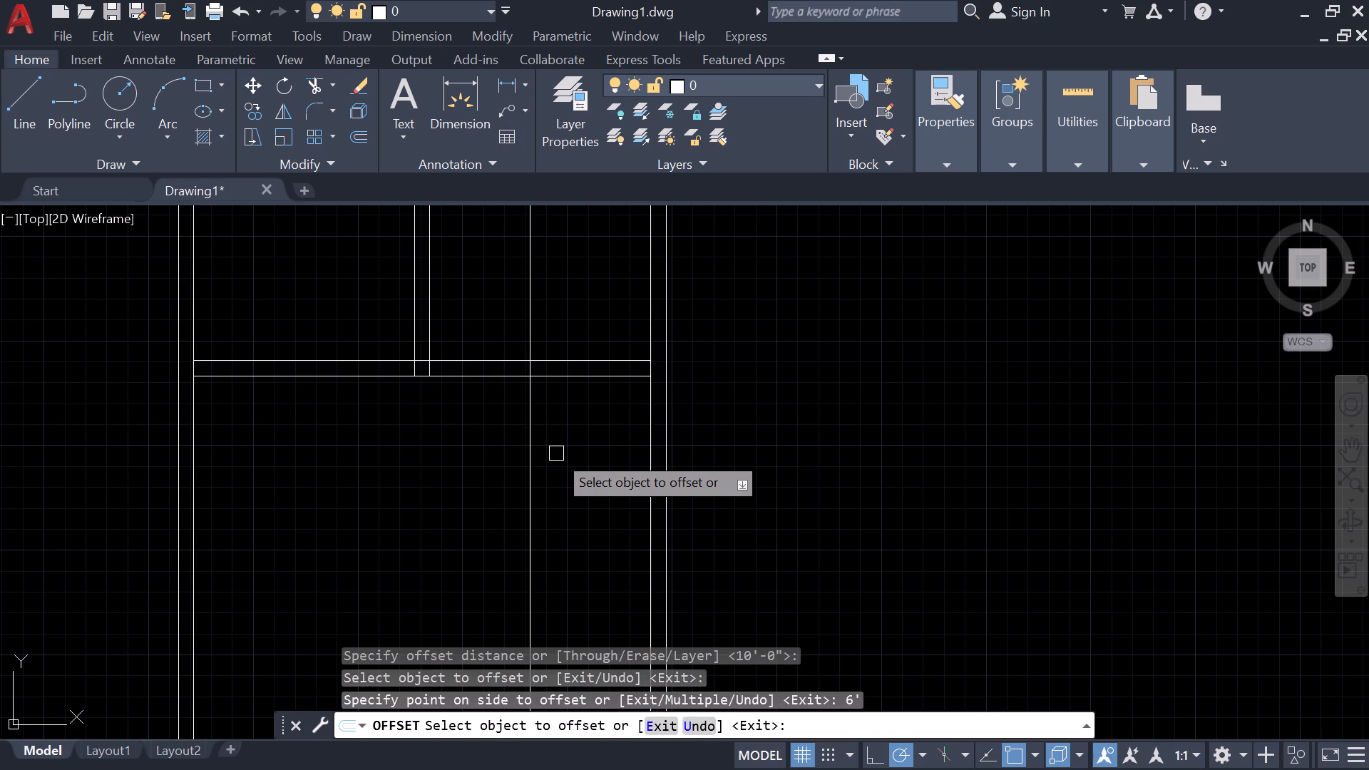
Offset the horizontal partition's lower line 5' down and offset the new line another 4" down to form a thin wall.
left_click(580, 380)
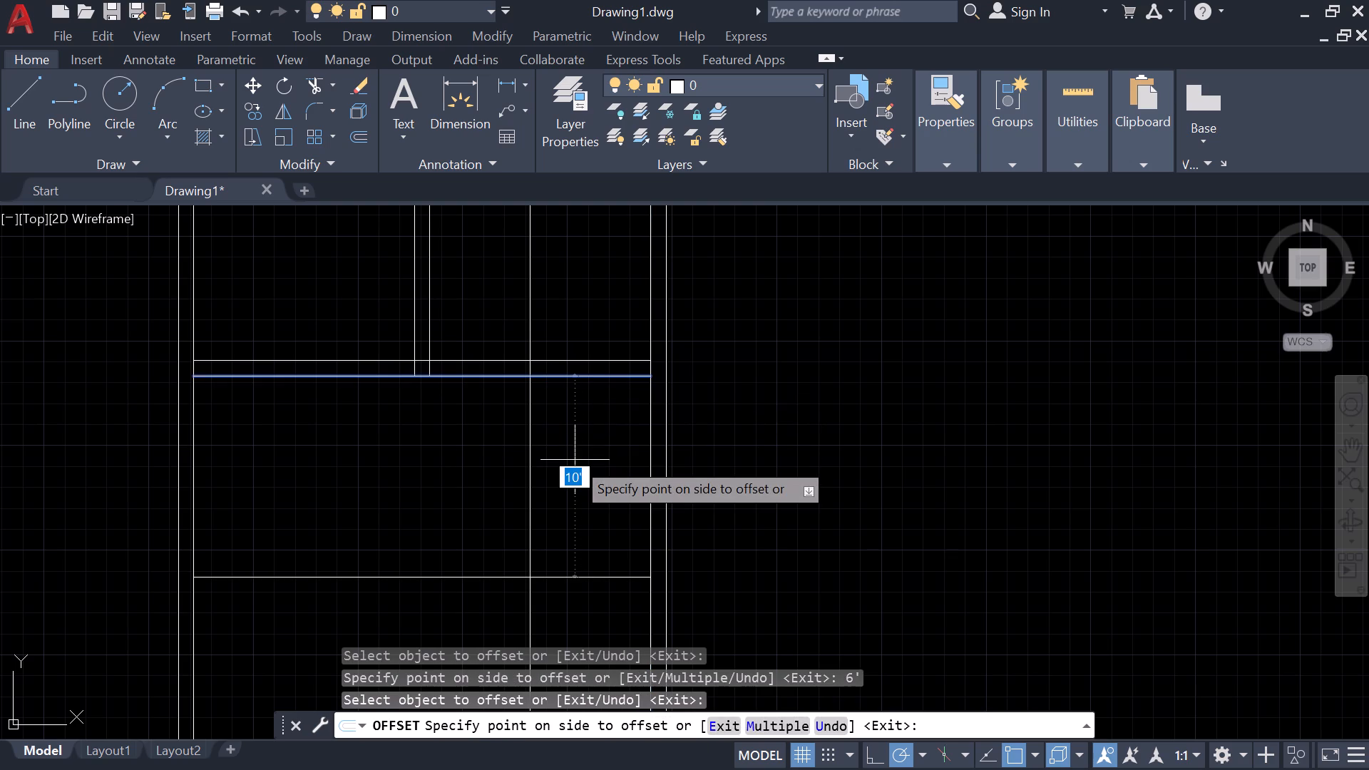
type("5'")
key("Return")
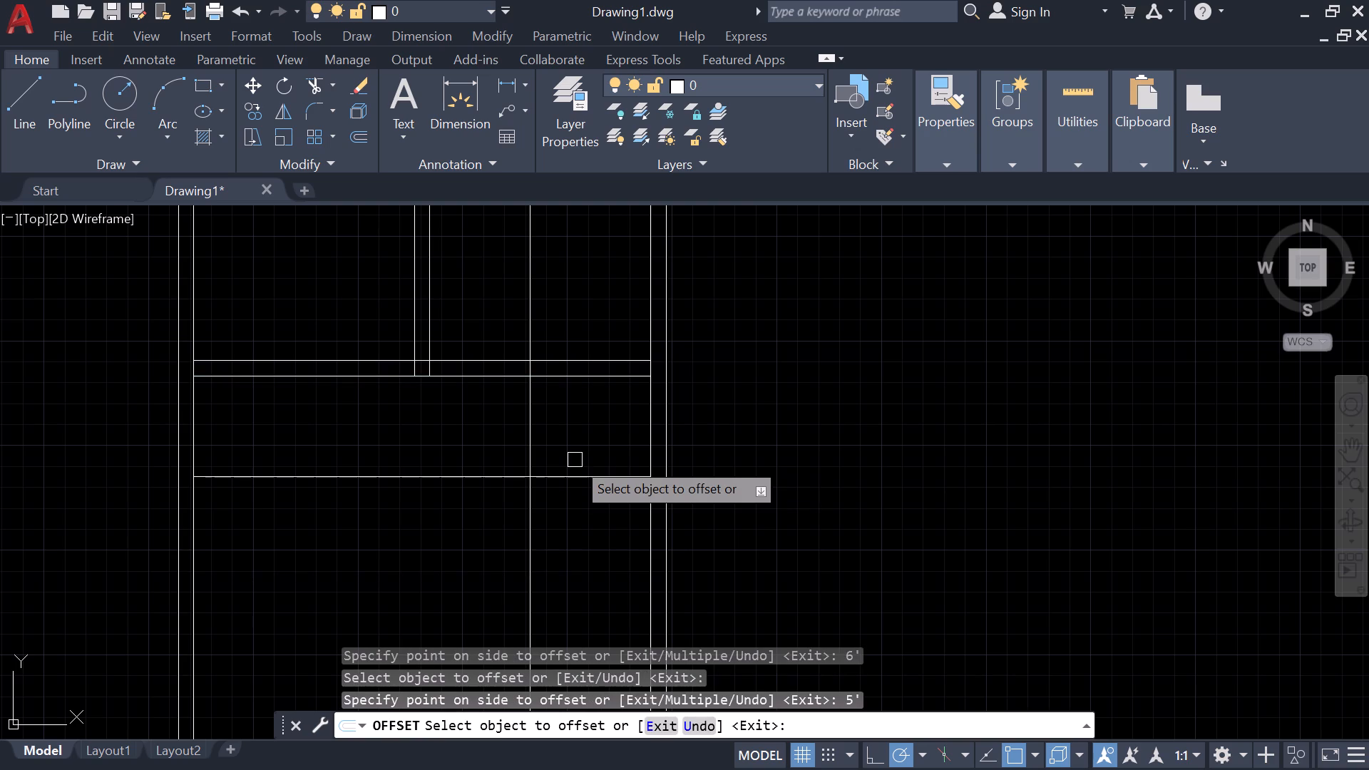
left_click(572, 481)
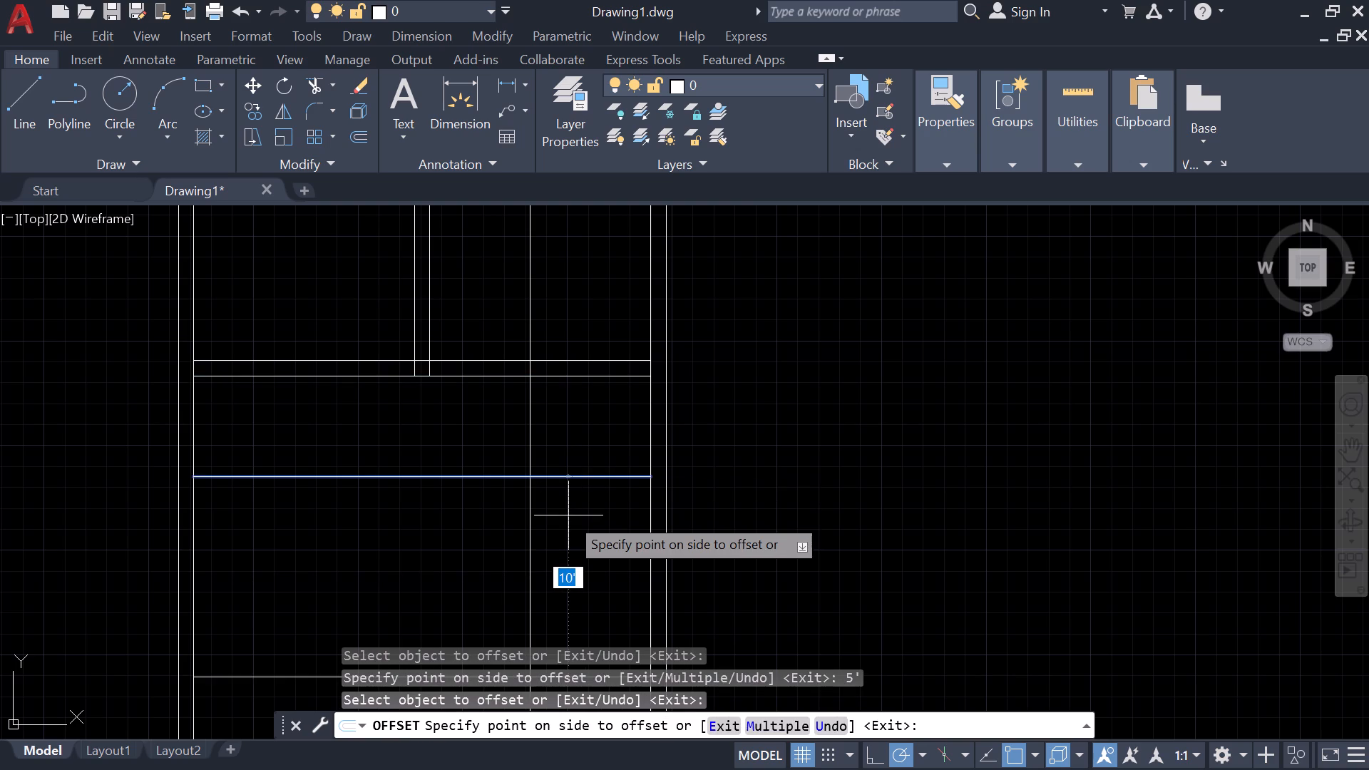
type("4\"")
key("Return")
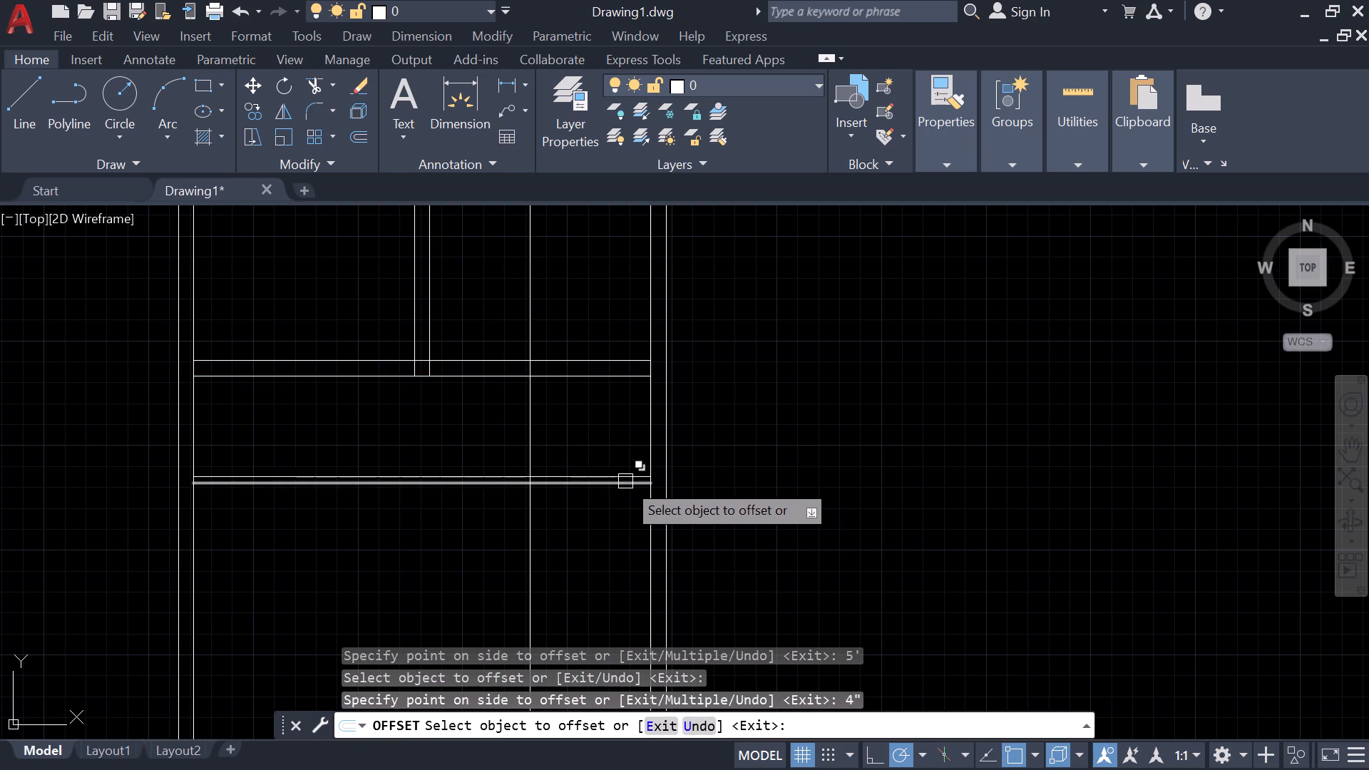
Offset the 4" wall's lower line 5' down and offset the new line another 9" down to form a second cross wall.
left_click(625, 487)
type("5'")
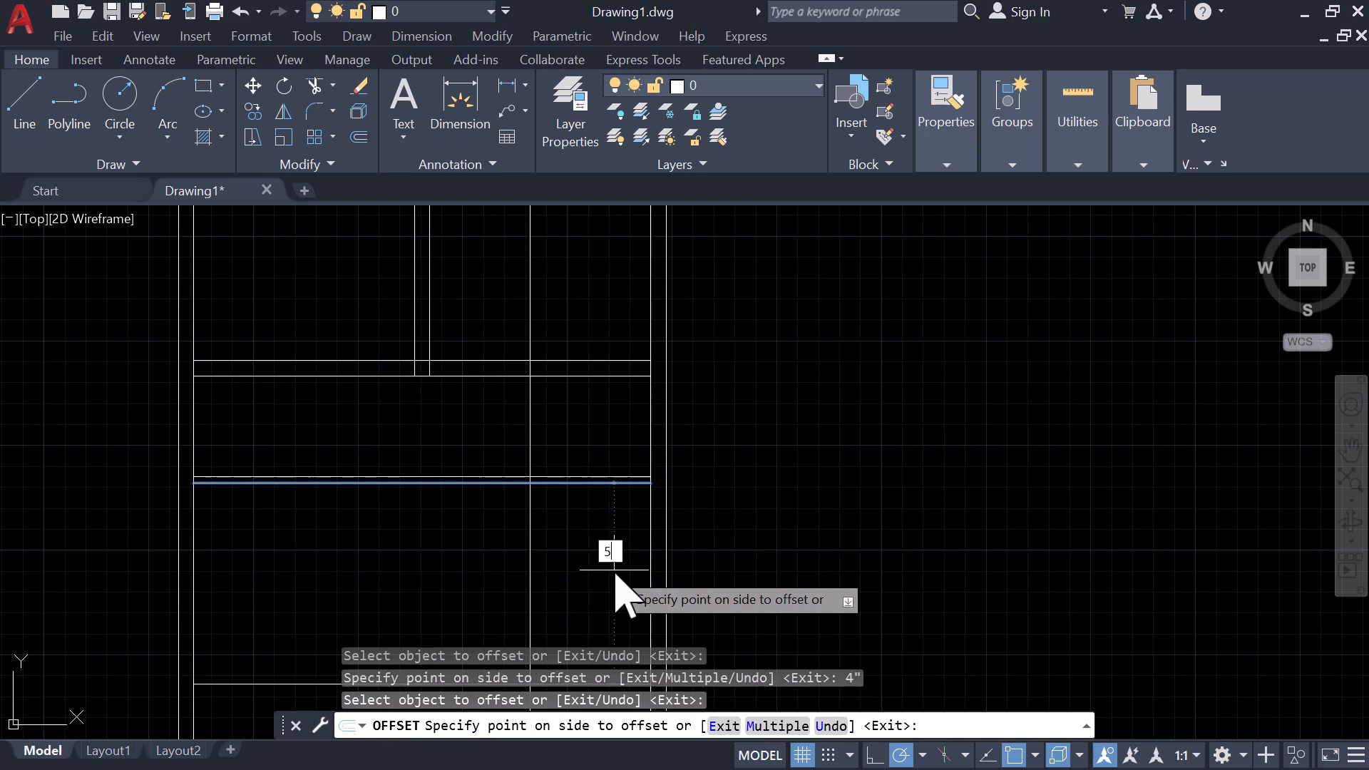
key("Return")
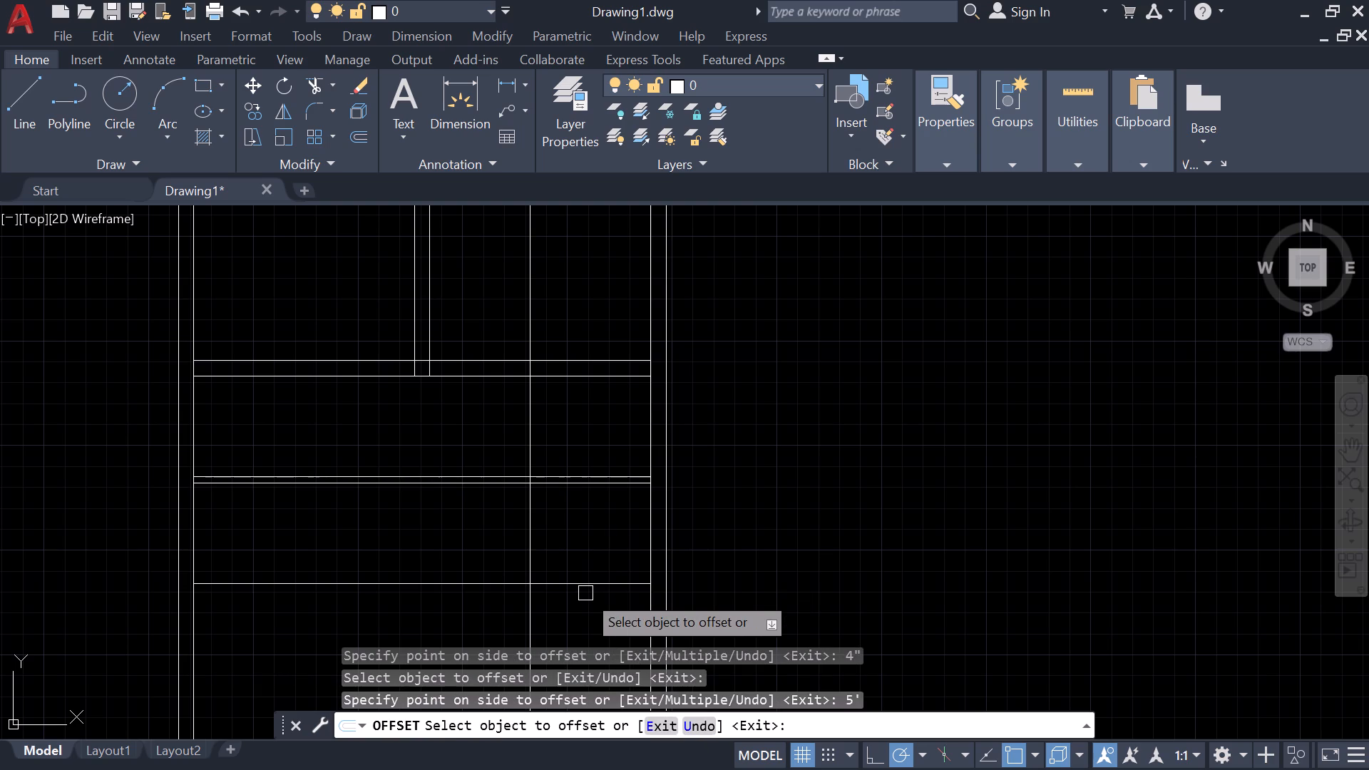
left_click(580, 582)
type("9\"")
key("Return")
key("Escape")
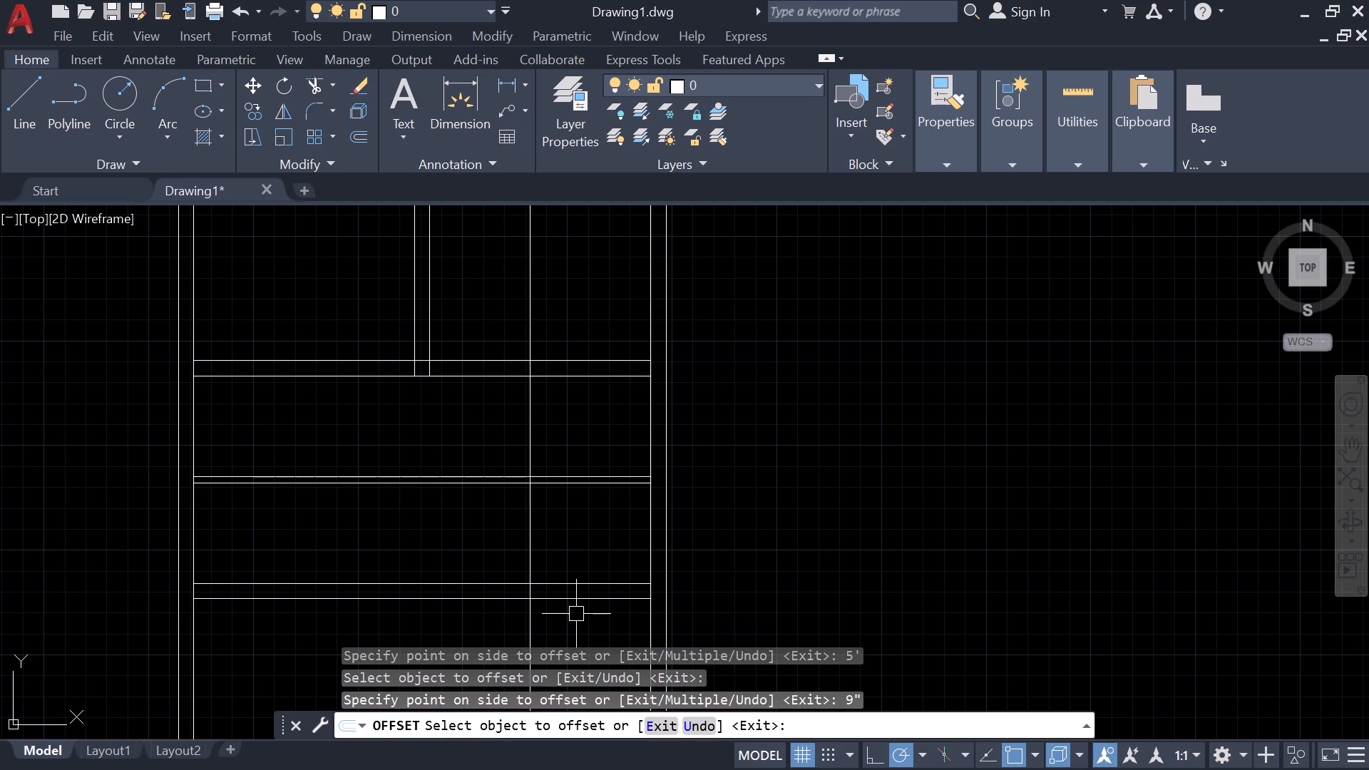
Trim the new cross walls left of the 6' offset line, and trim that line above the horizontal partition and below the lowest cross wall.
type("tr")
key("space")
left_click_drag(436, 438, 404, 566)
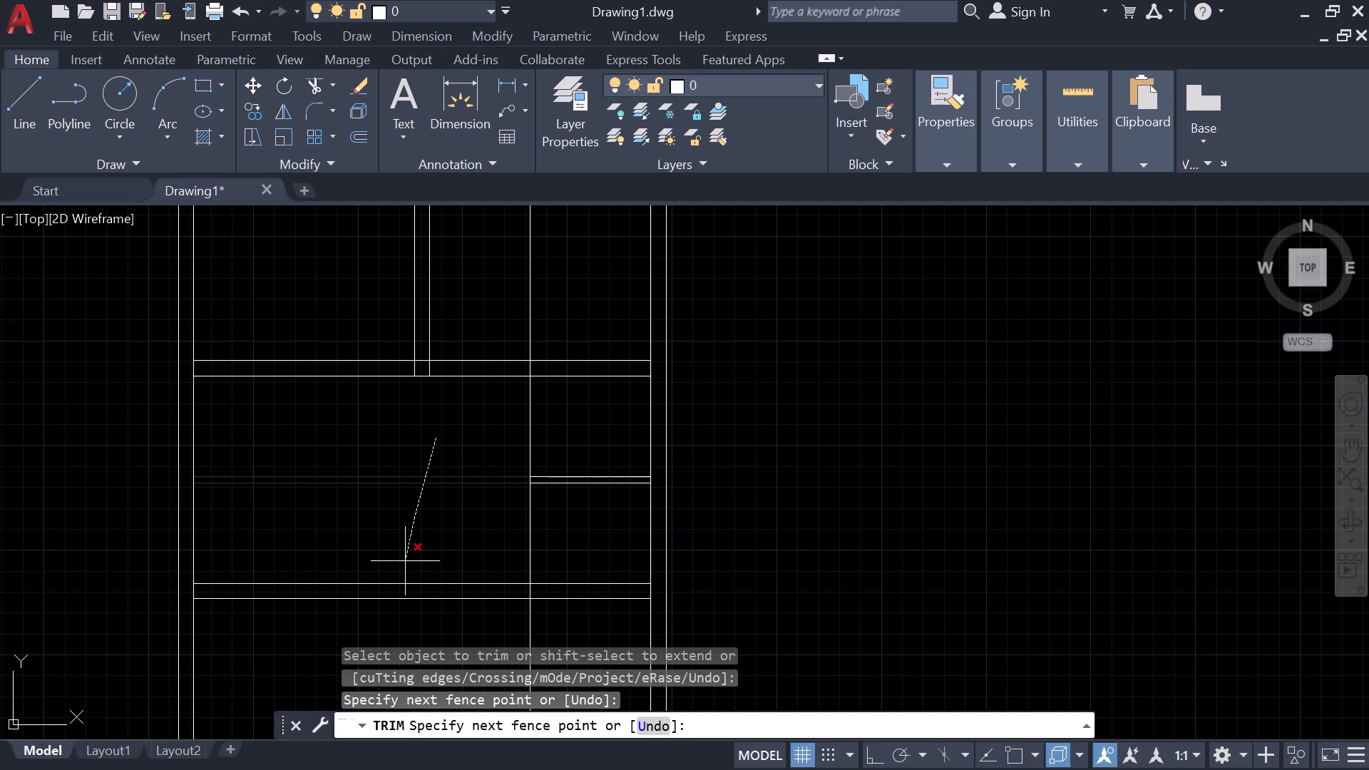
left_click_drag(404, 566, 558, 635)
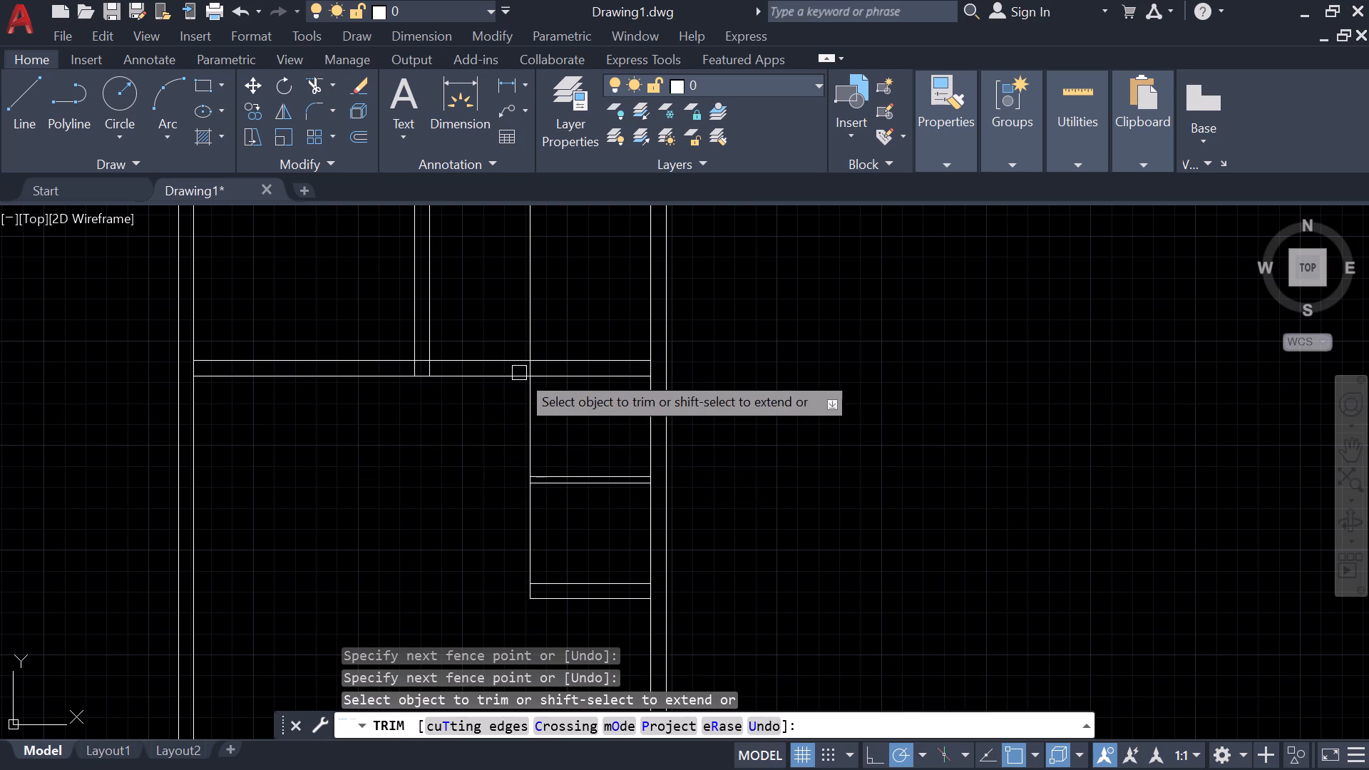
left_click_drag(495, 314, 563, 307)
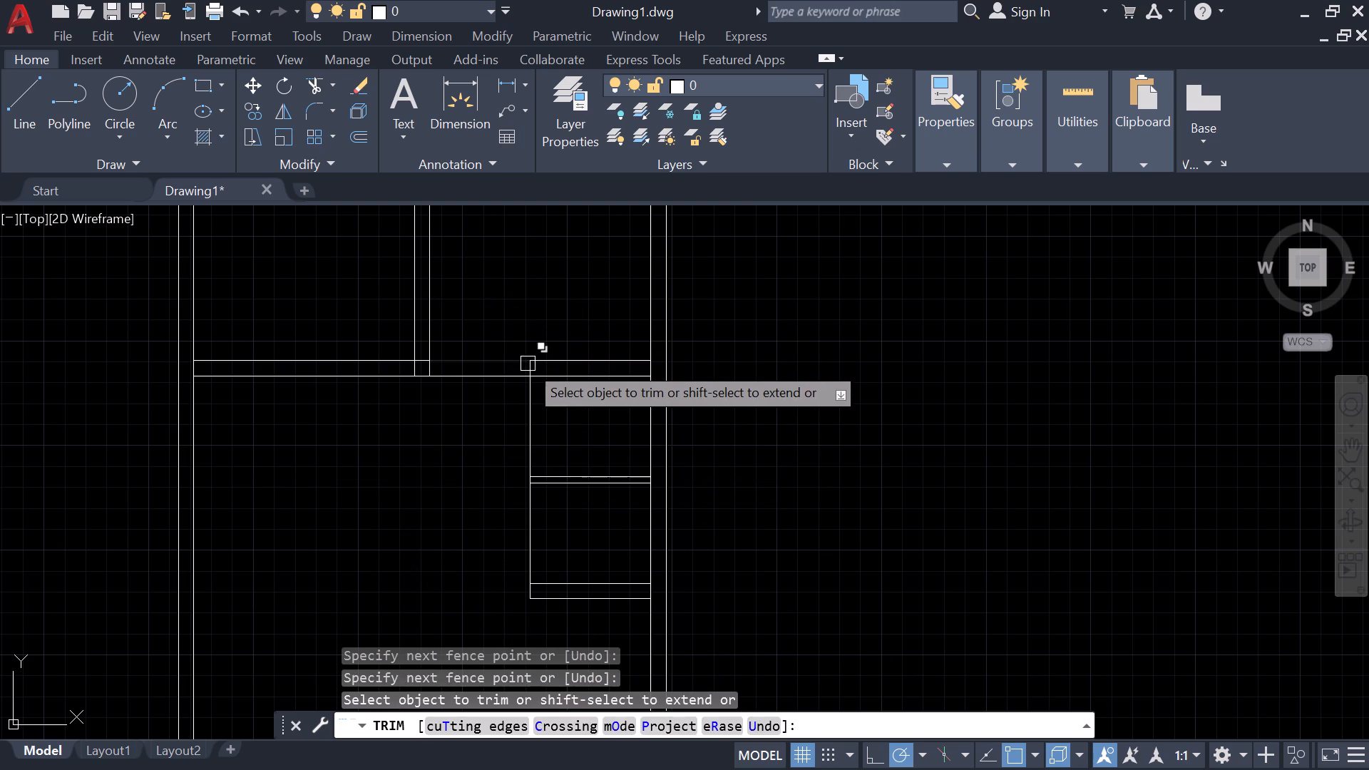
scroll(529, 374, "up", 1)
key("Escape")
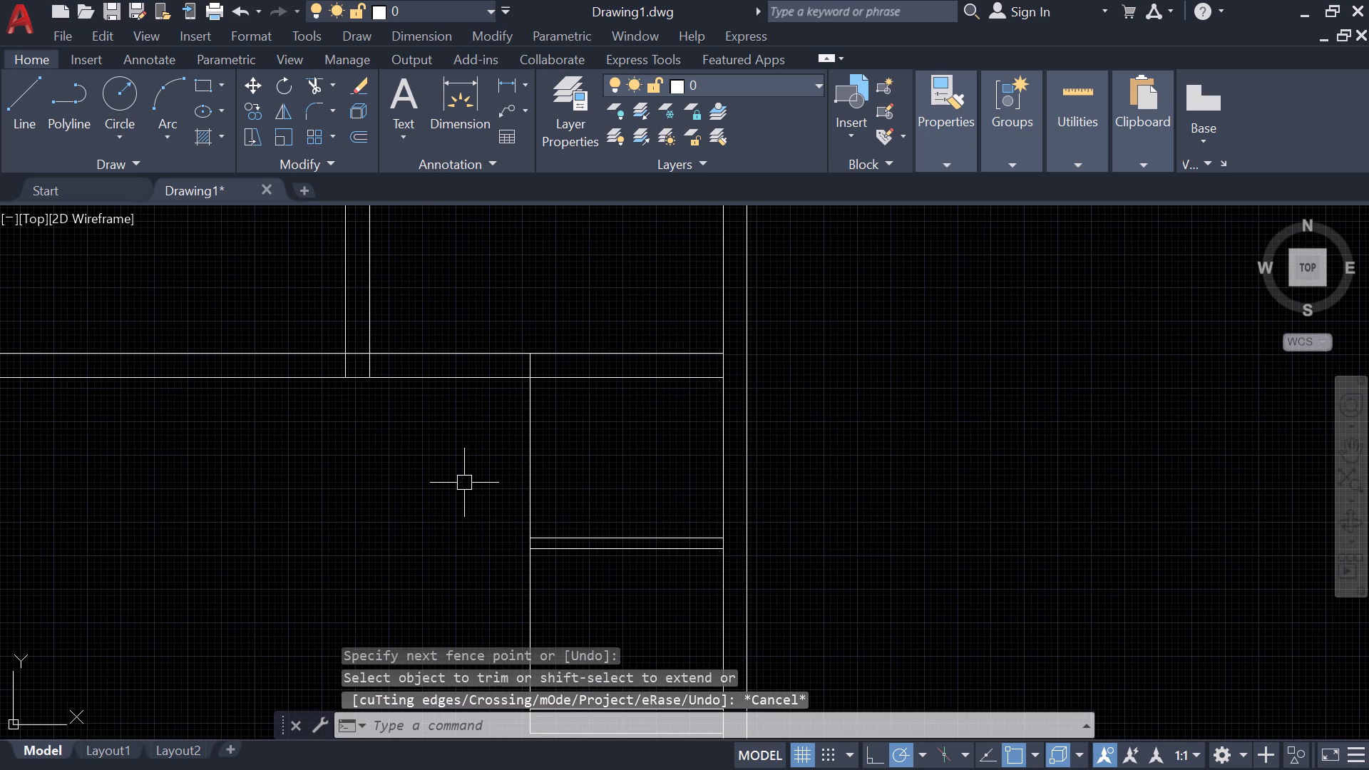
Offset the trimmed vertical line beside the two small rooms 9" to the left to give that wall its thickness.
key("o")
key("Return")
key("space")
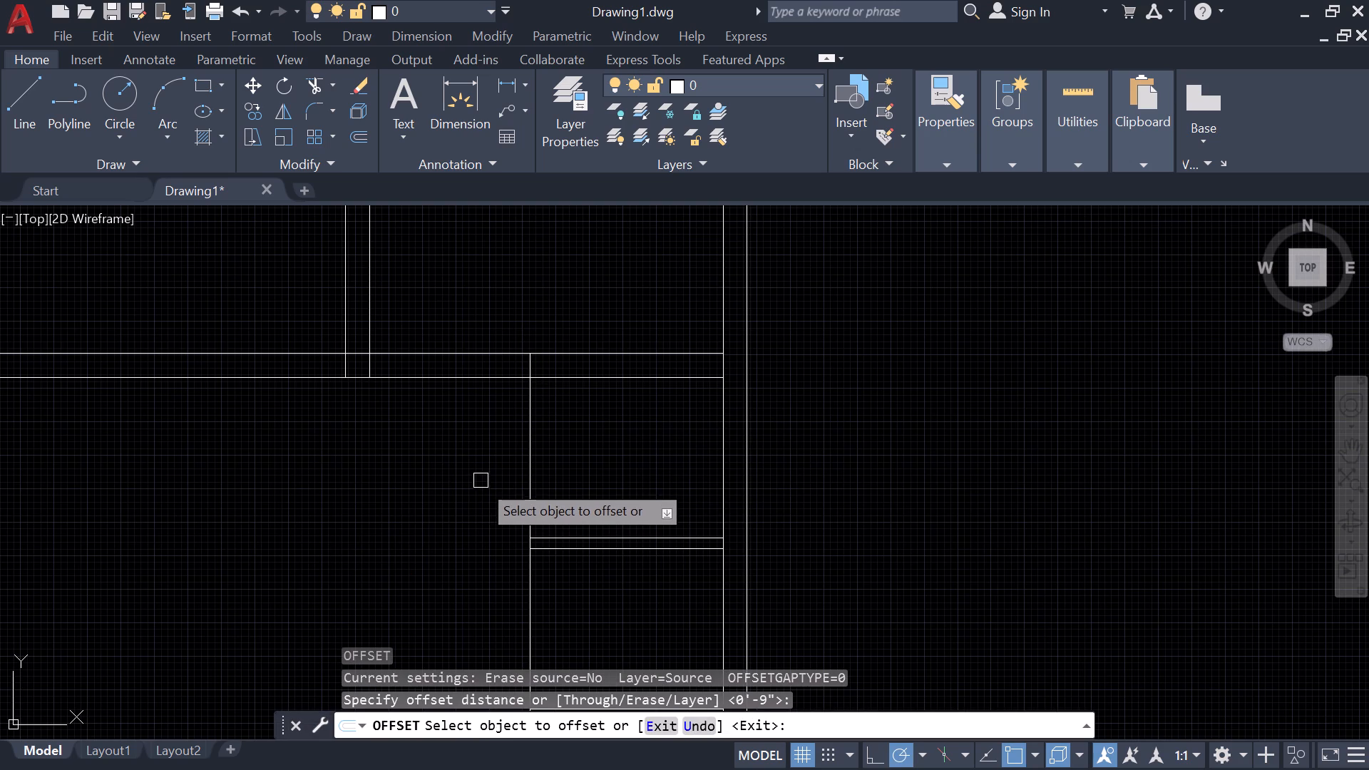
left_click(535, 503)
left_click(446, 503)
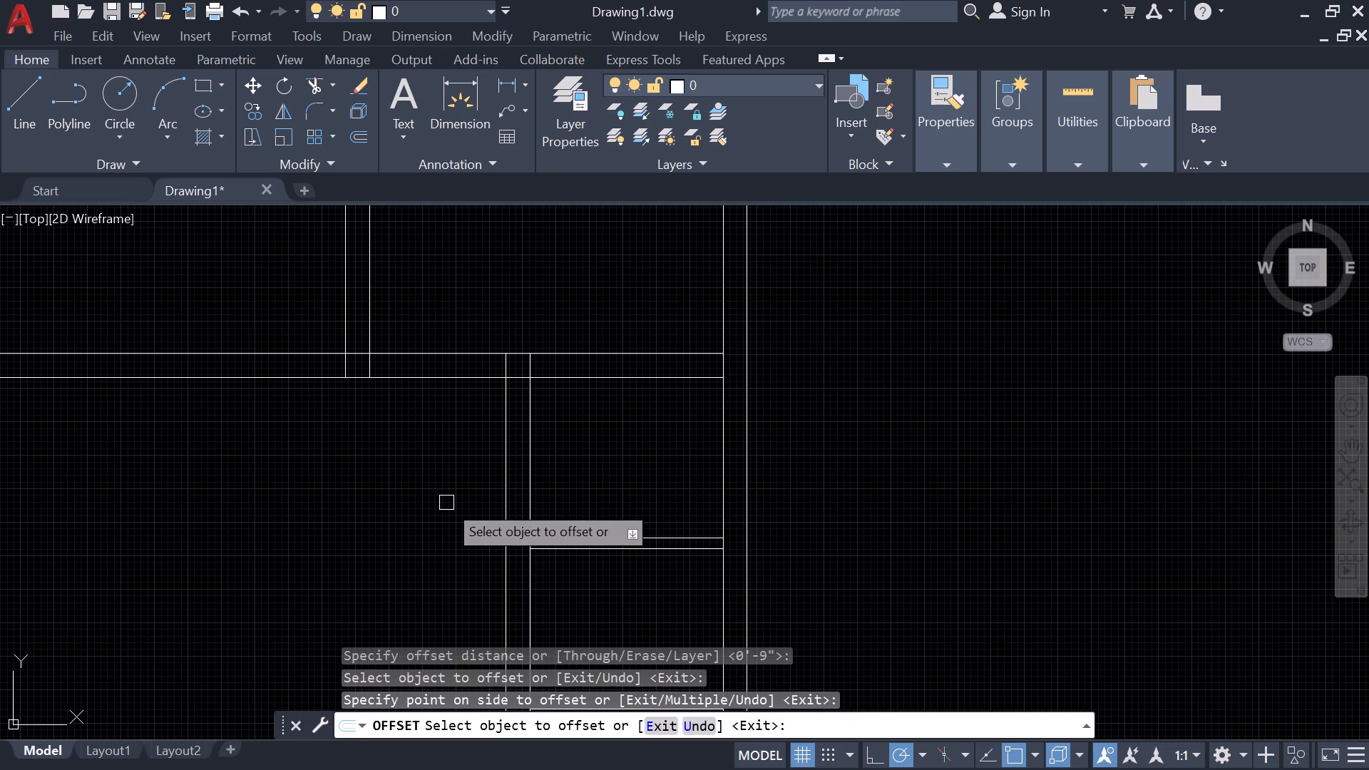
scroll(446, 508, "down", 1)
middle_click_drag(446, 524, 419, 465)
key("Escape")
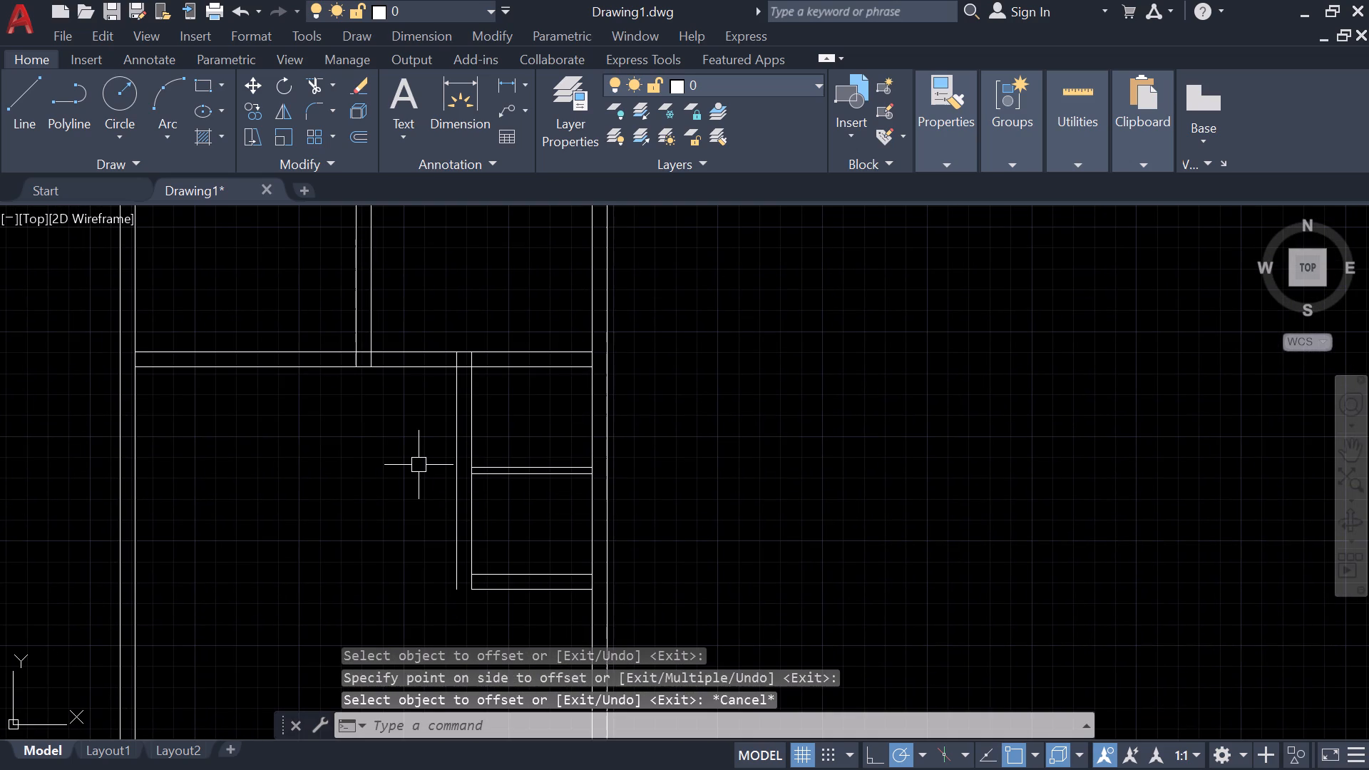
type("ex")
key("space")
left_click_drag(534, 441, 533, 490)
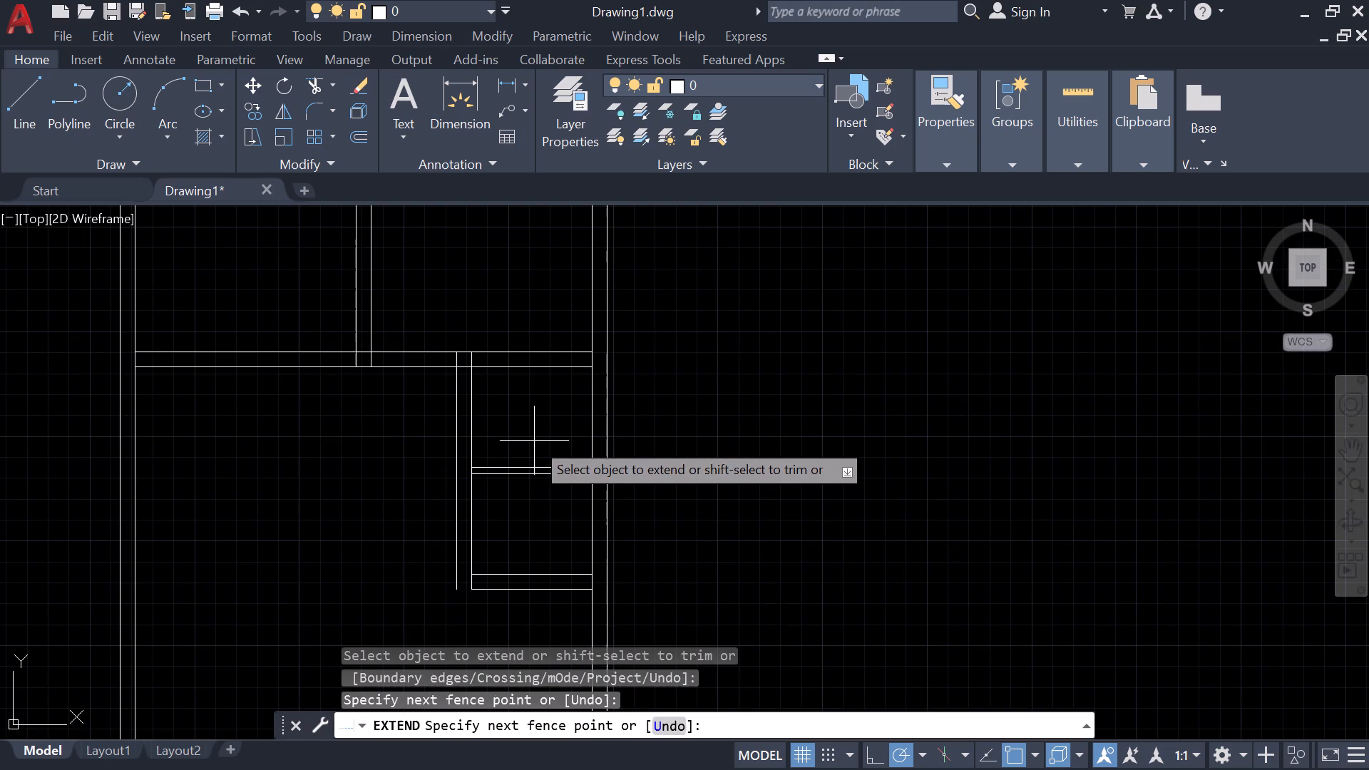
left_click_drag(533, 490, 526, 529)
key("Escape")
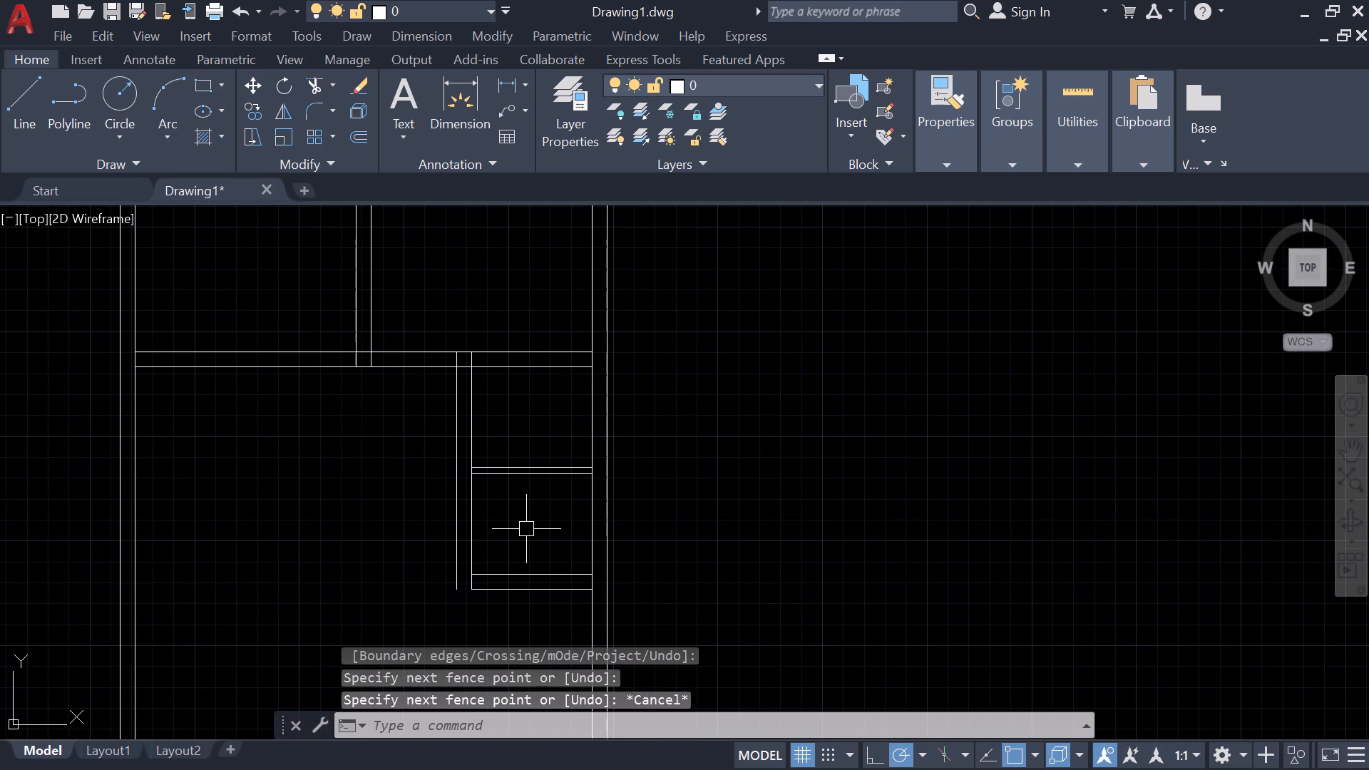
Extend the 4" and 9" cross wall lines left to the outer line of the small rooms' vertical wall.
type("ex")
key("space")
left_click_drag(491, 434, 490, 483)
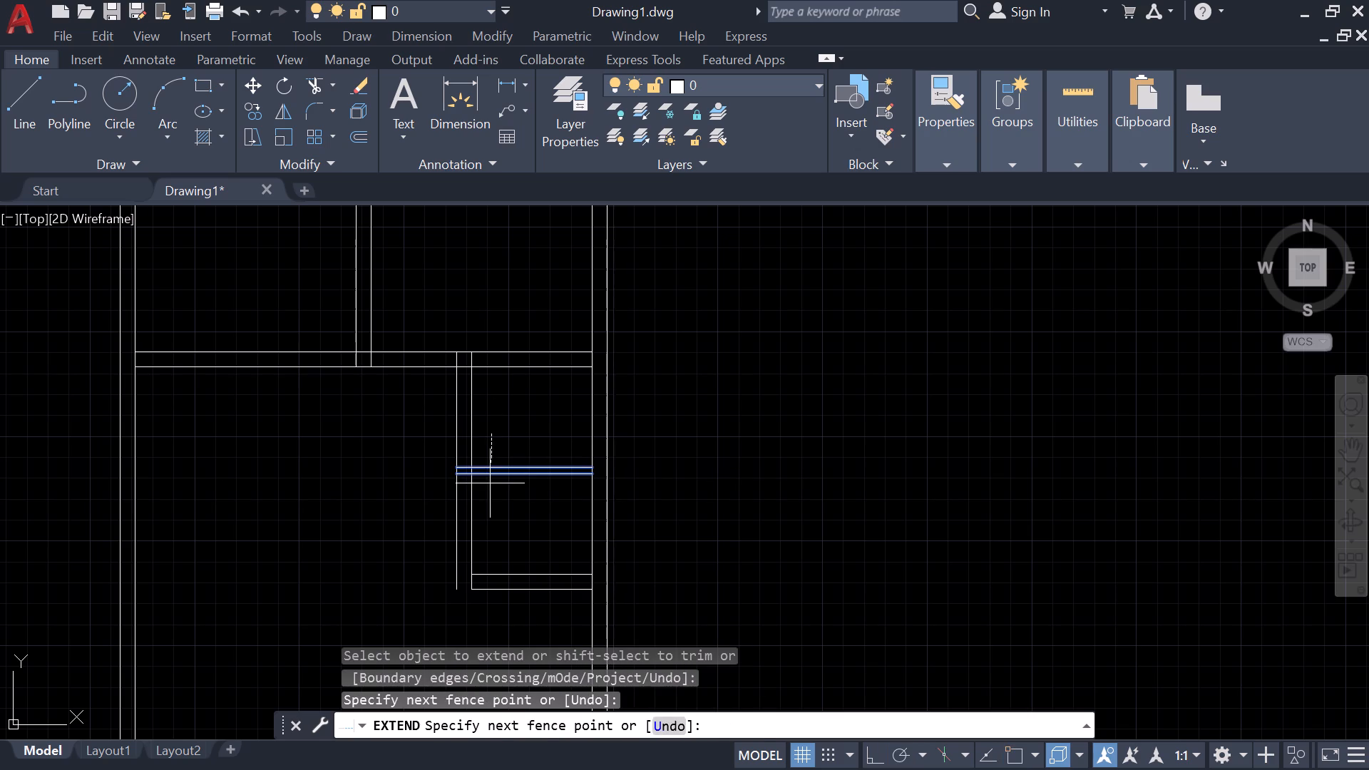
left_click_drag(490, 483, 490, 486)
left_click_drag(493, 542, 493, 612)
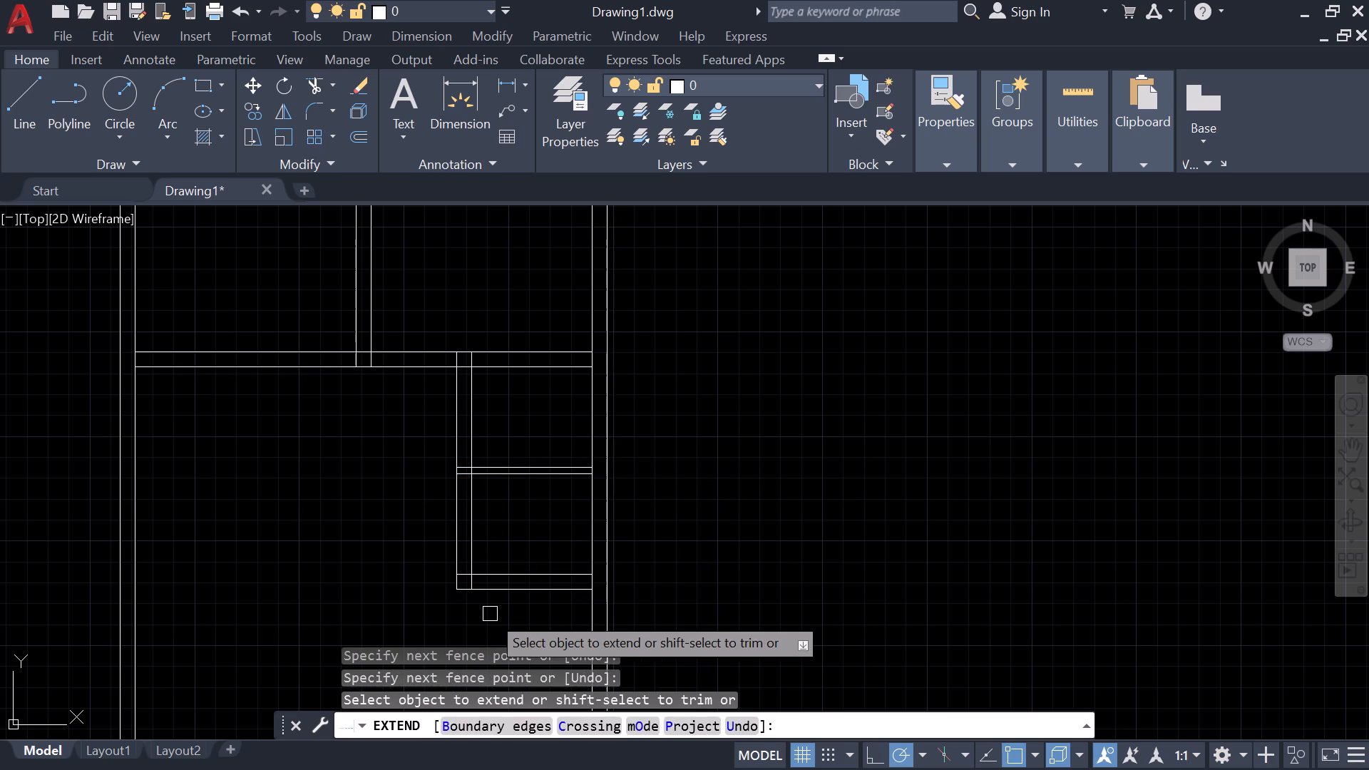
scroll(490, 614, "down", 1)
middle_click_drag(490, 614, 515, 553)
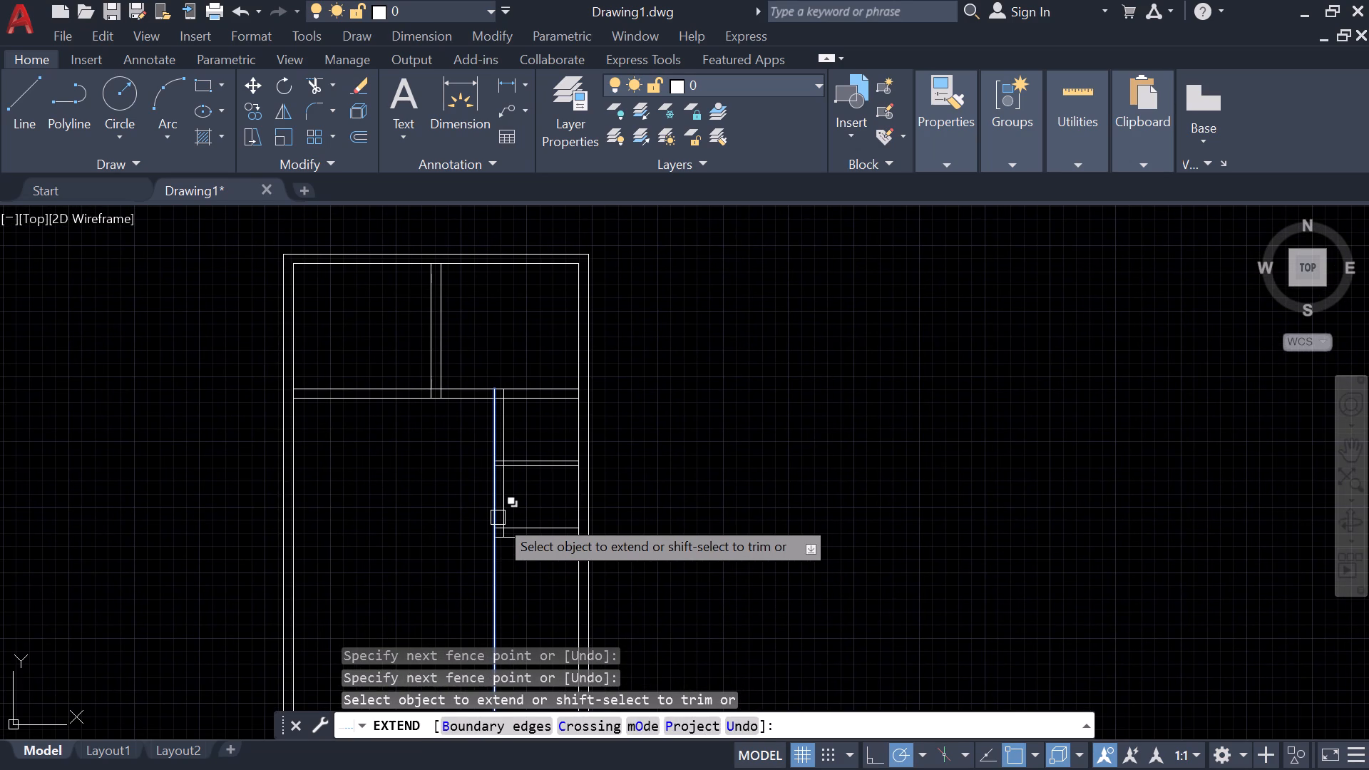
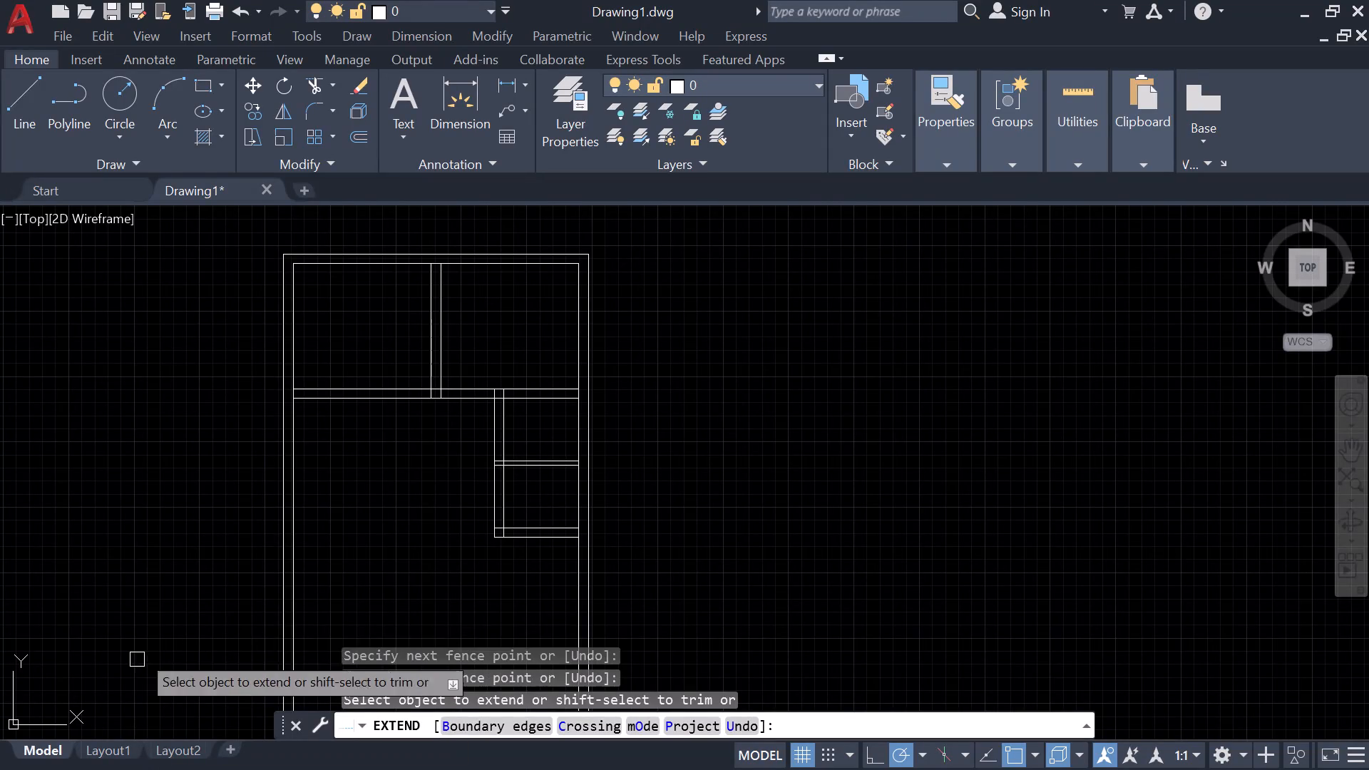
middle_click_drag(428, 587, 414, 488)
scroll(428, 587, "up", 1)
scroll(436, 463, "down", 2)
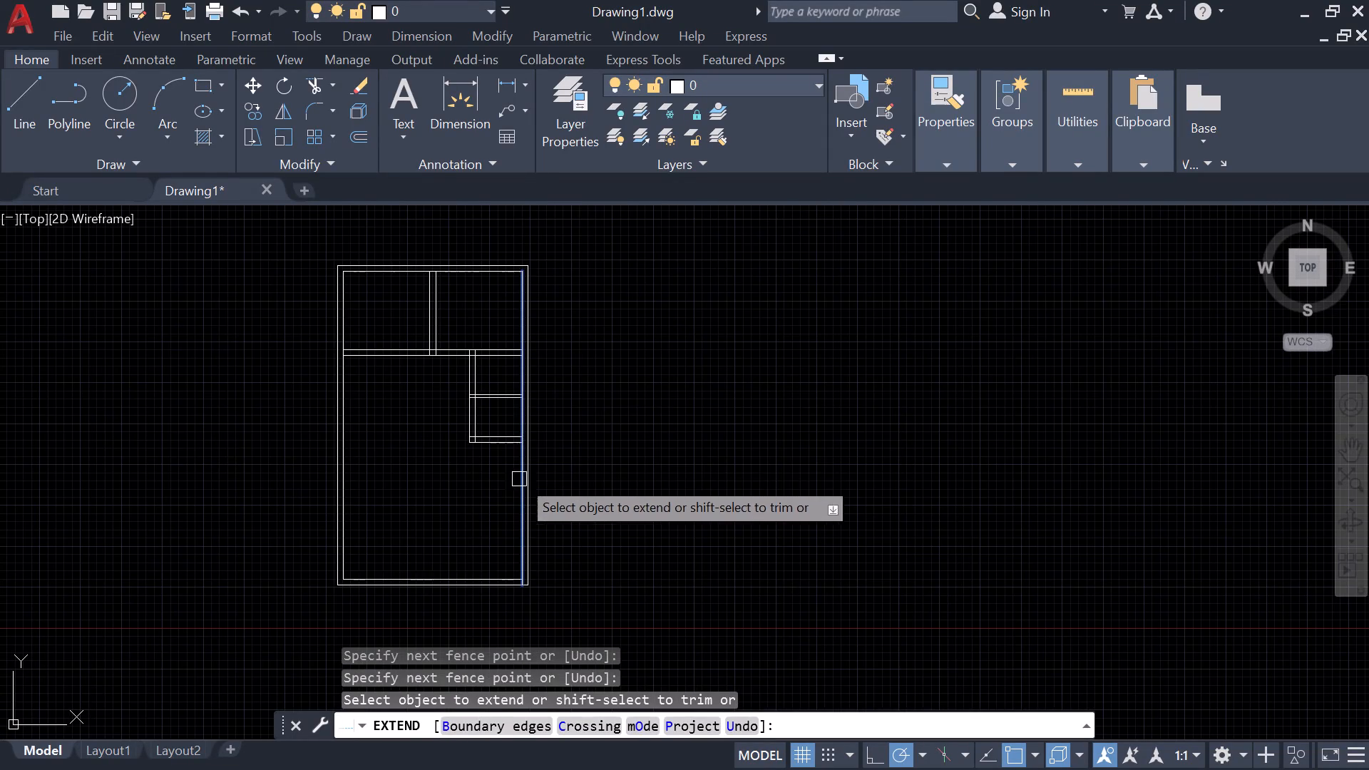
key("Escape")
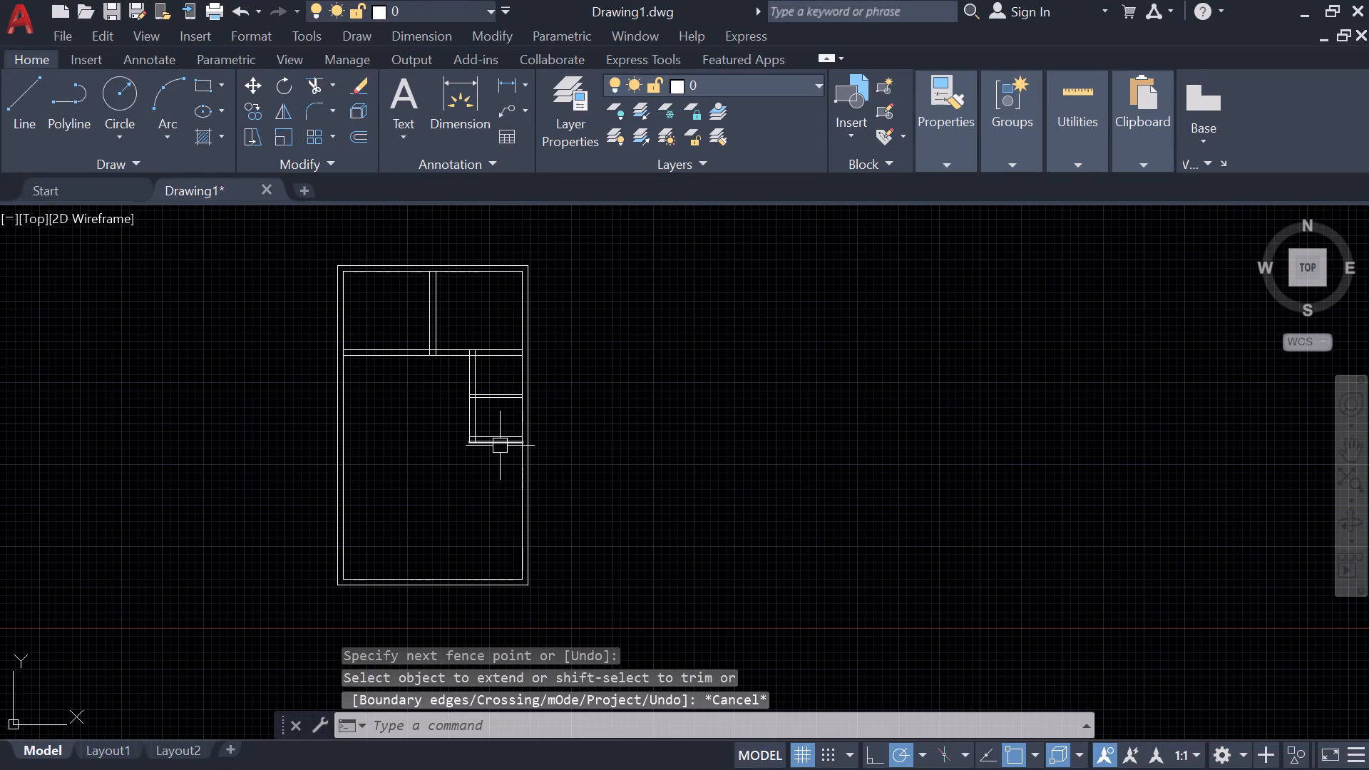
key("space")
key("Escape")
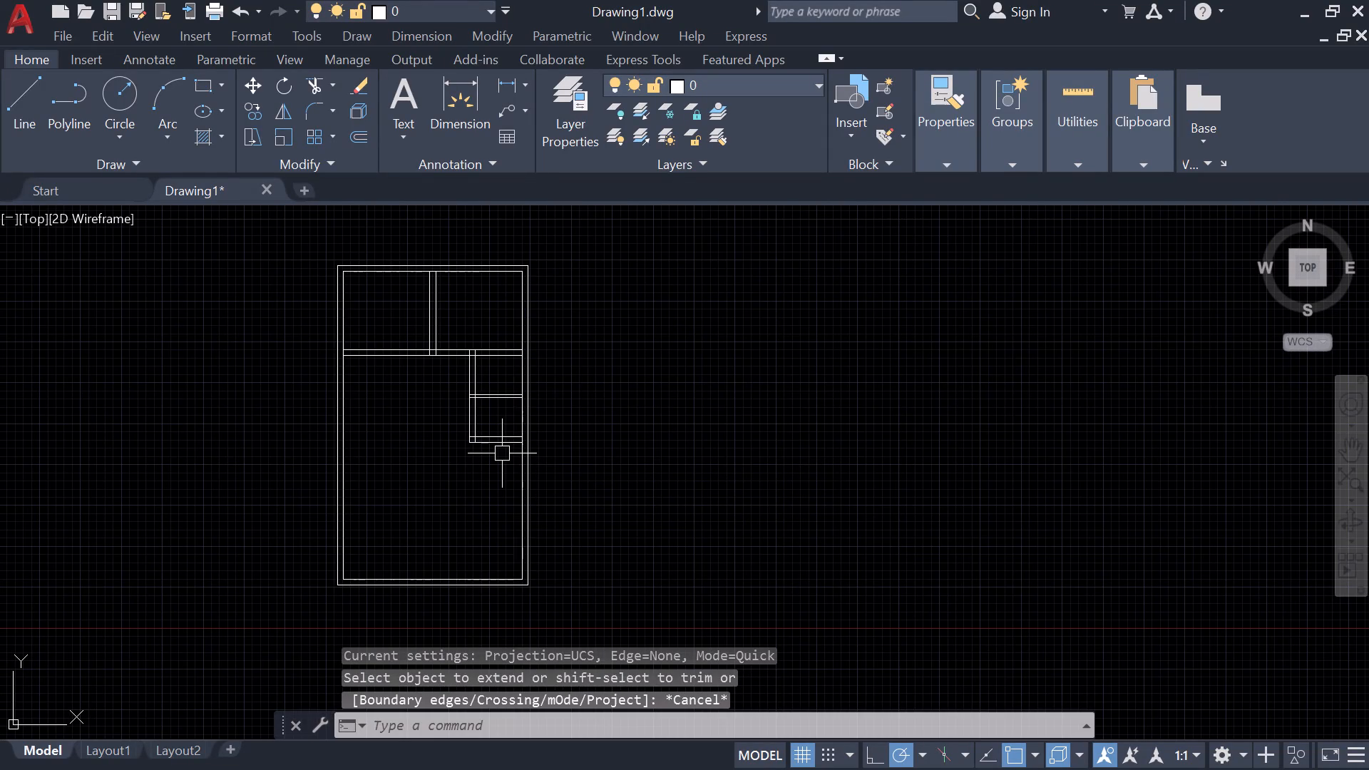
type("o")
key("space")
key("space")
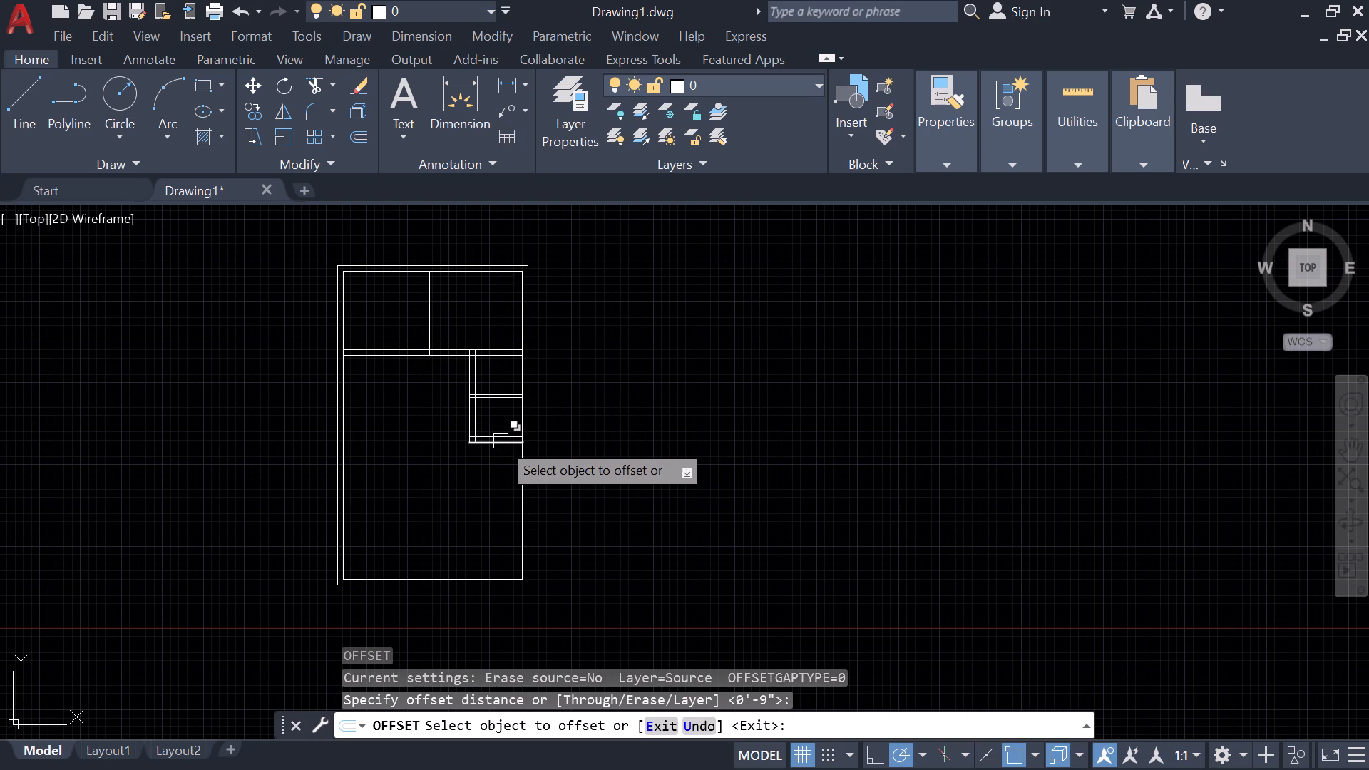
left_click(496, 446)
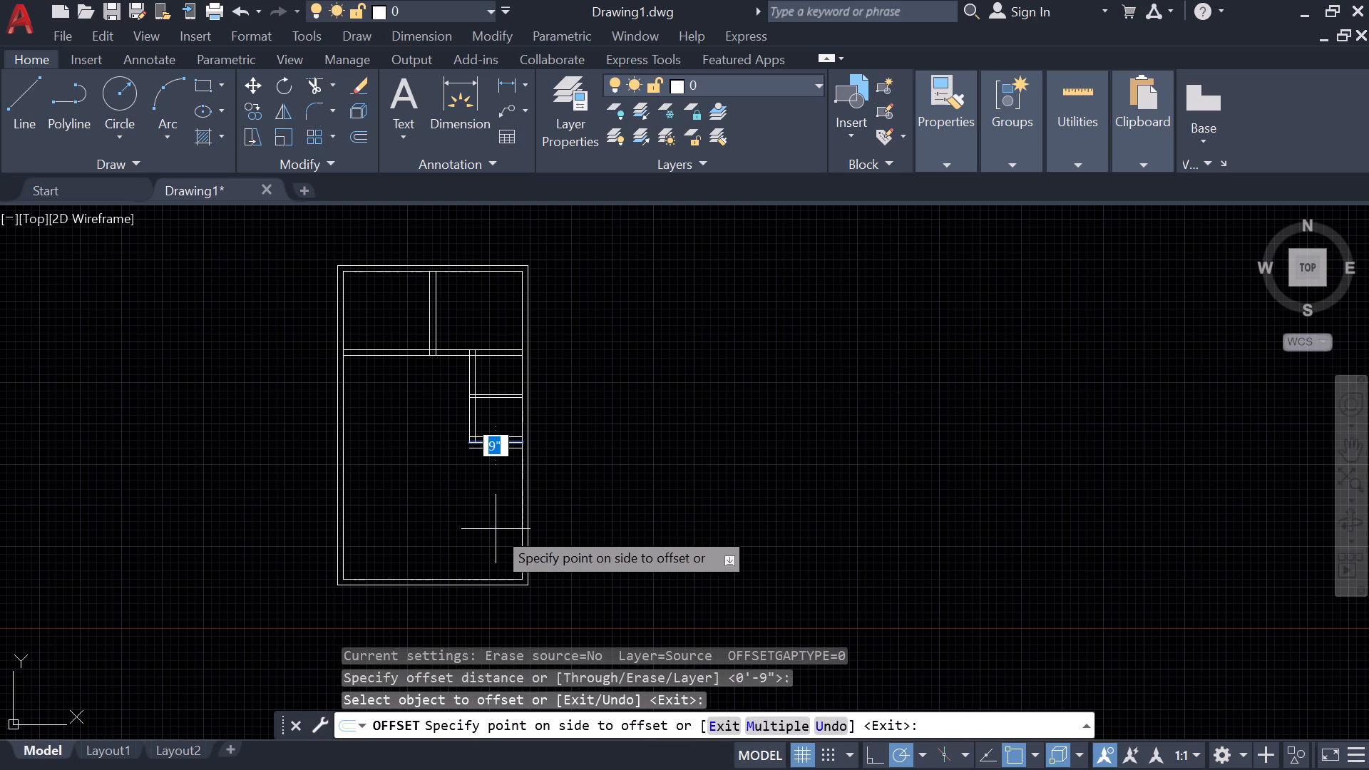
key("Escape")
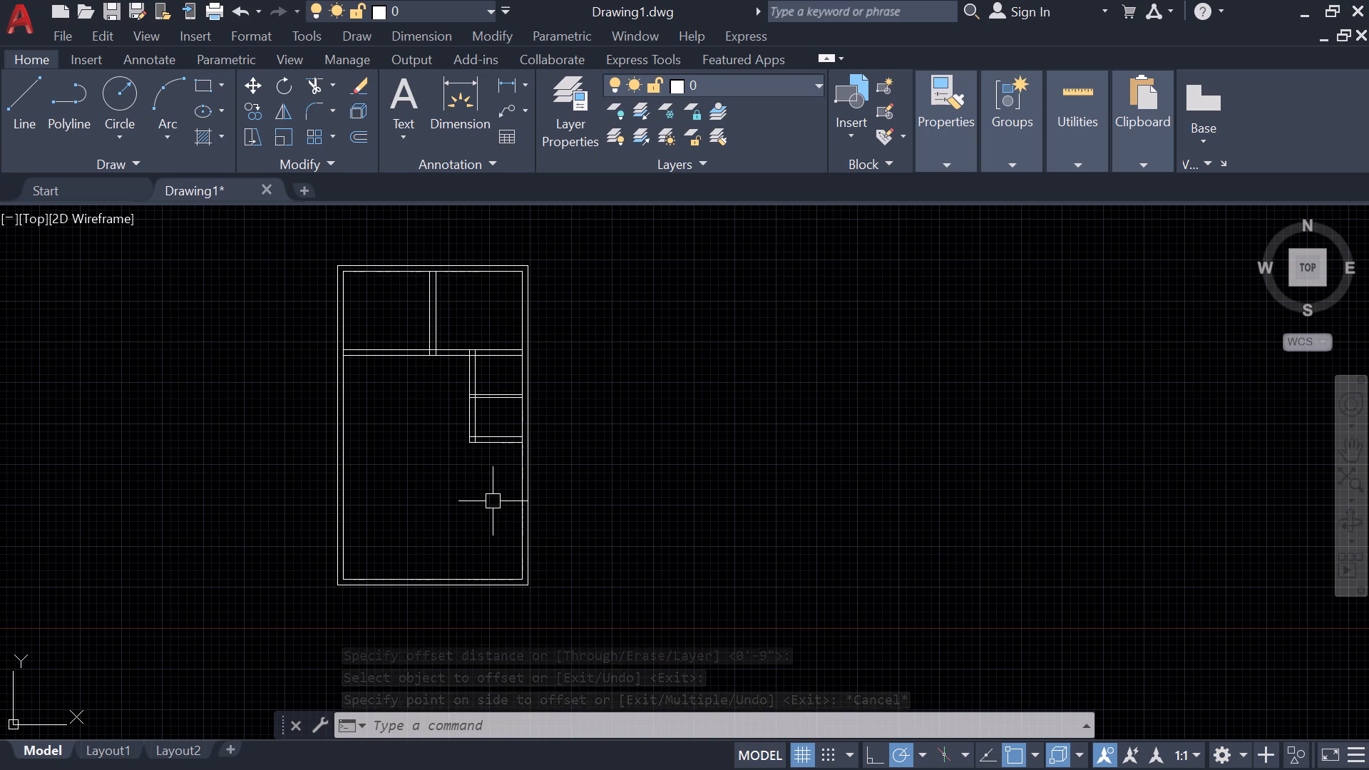
Offset the small rooms' bottom wall's lower line 11' down and the right exterior wall's inner line 11' to the left.
key("space")
key("space")
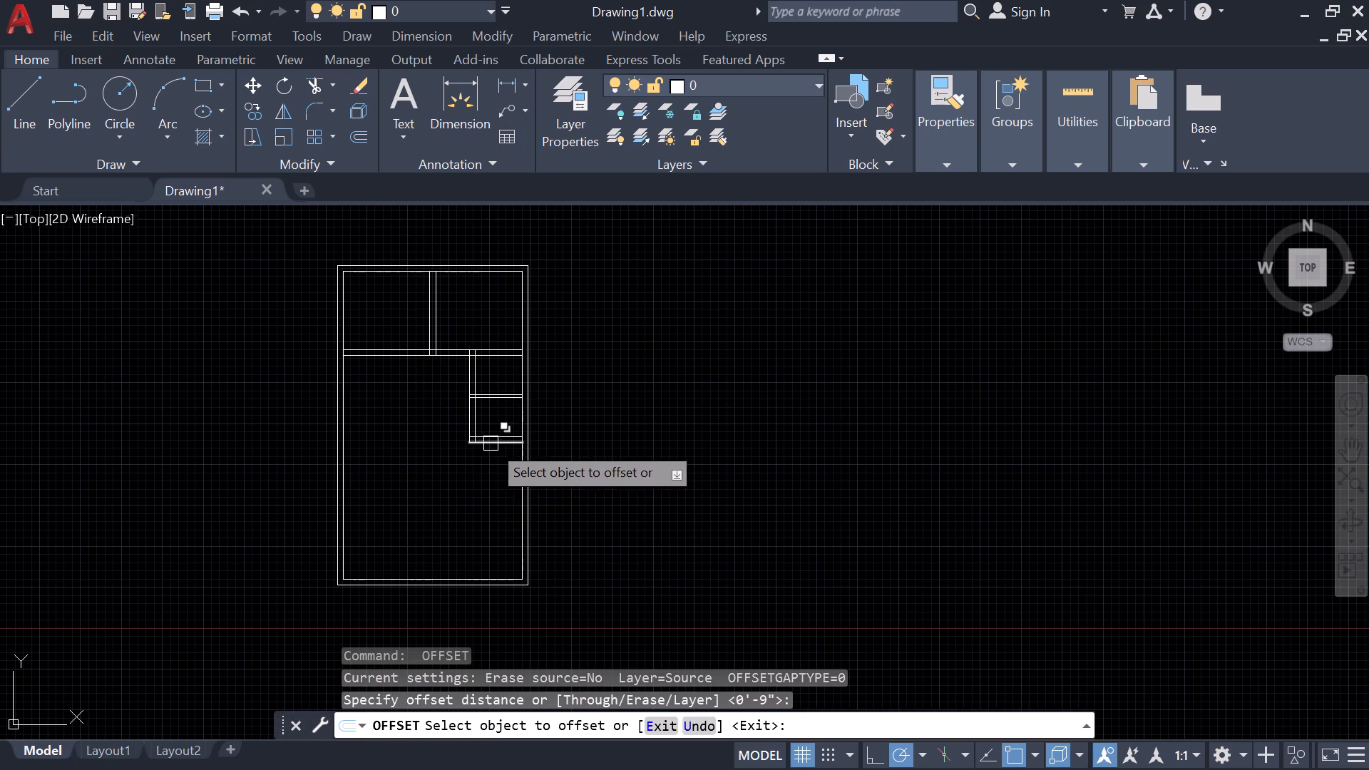
scroll(491, 443, "up", 2)
left_click(491, 443)
scroll(390, 548, "down", 1)
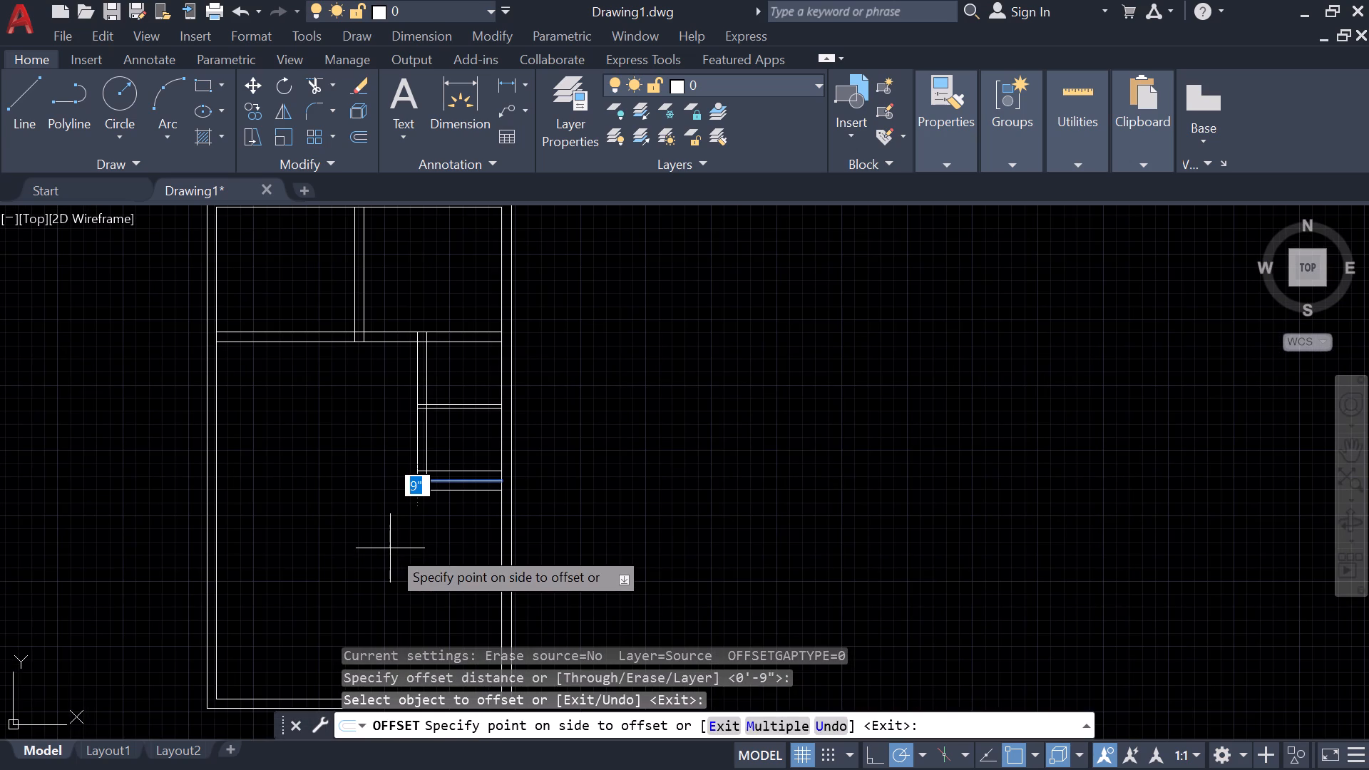
middle_click_drag(390, 548, 391, 450)
type("11'")
key("Return")
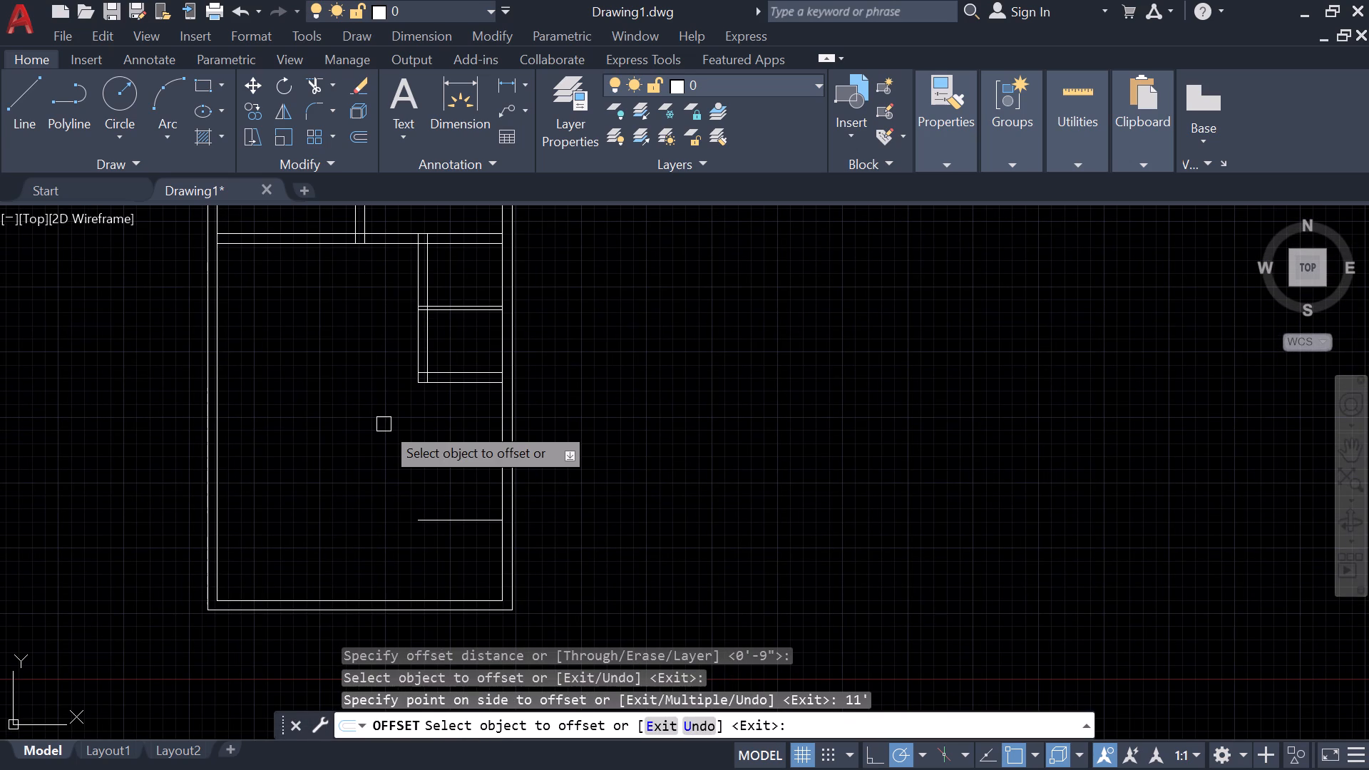
left_click(503, 448)
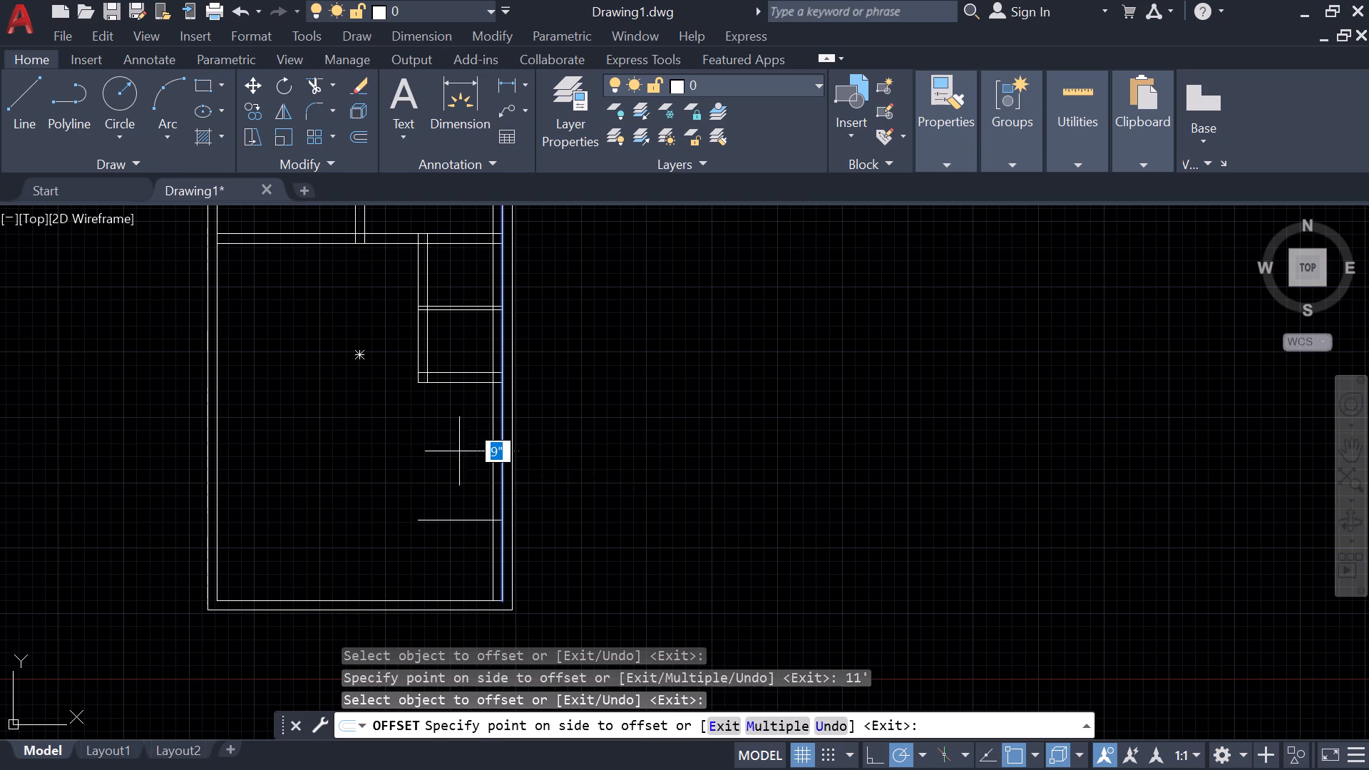
type("11'")
key("Return")
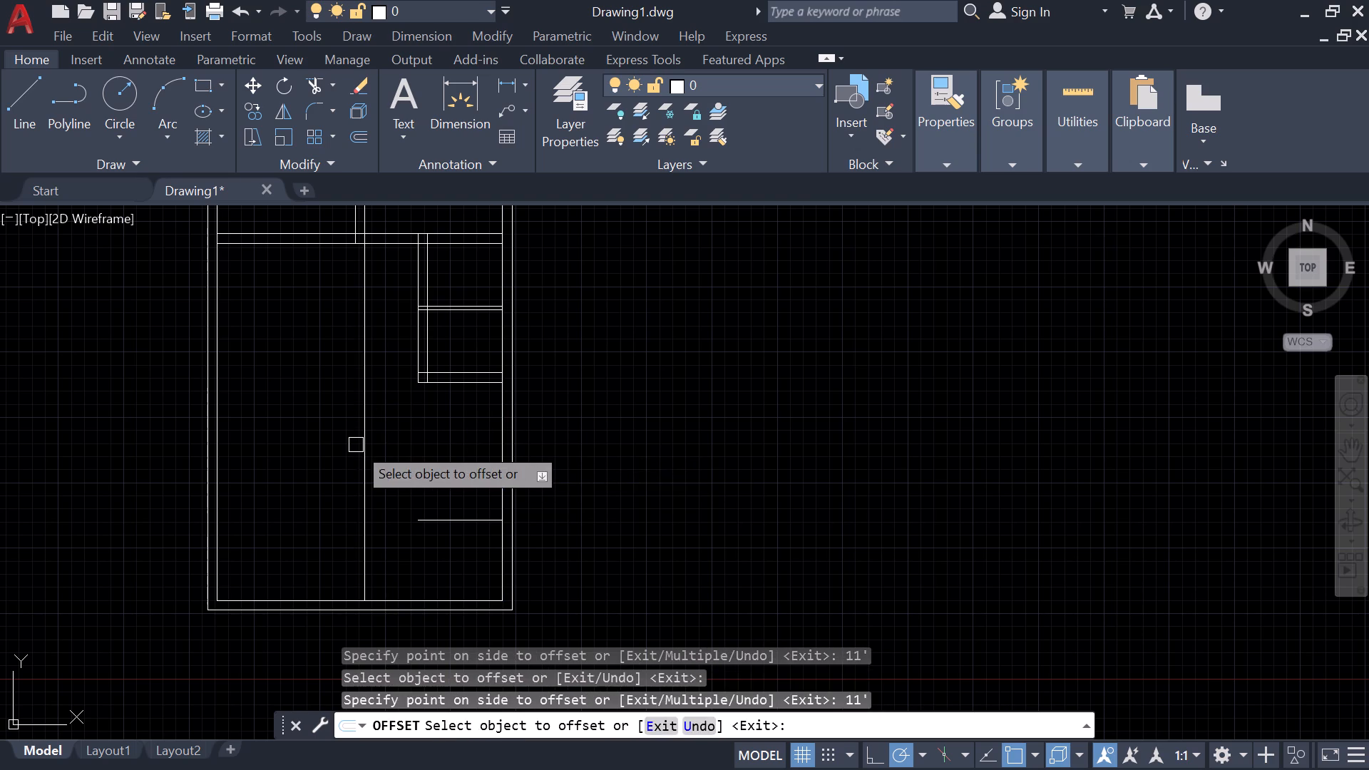
key("Escape")
Extend the short horizontal offset line left to the 11' vertical line.
type("ex")
key("space")
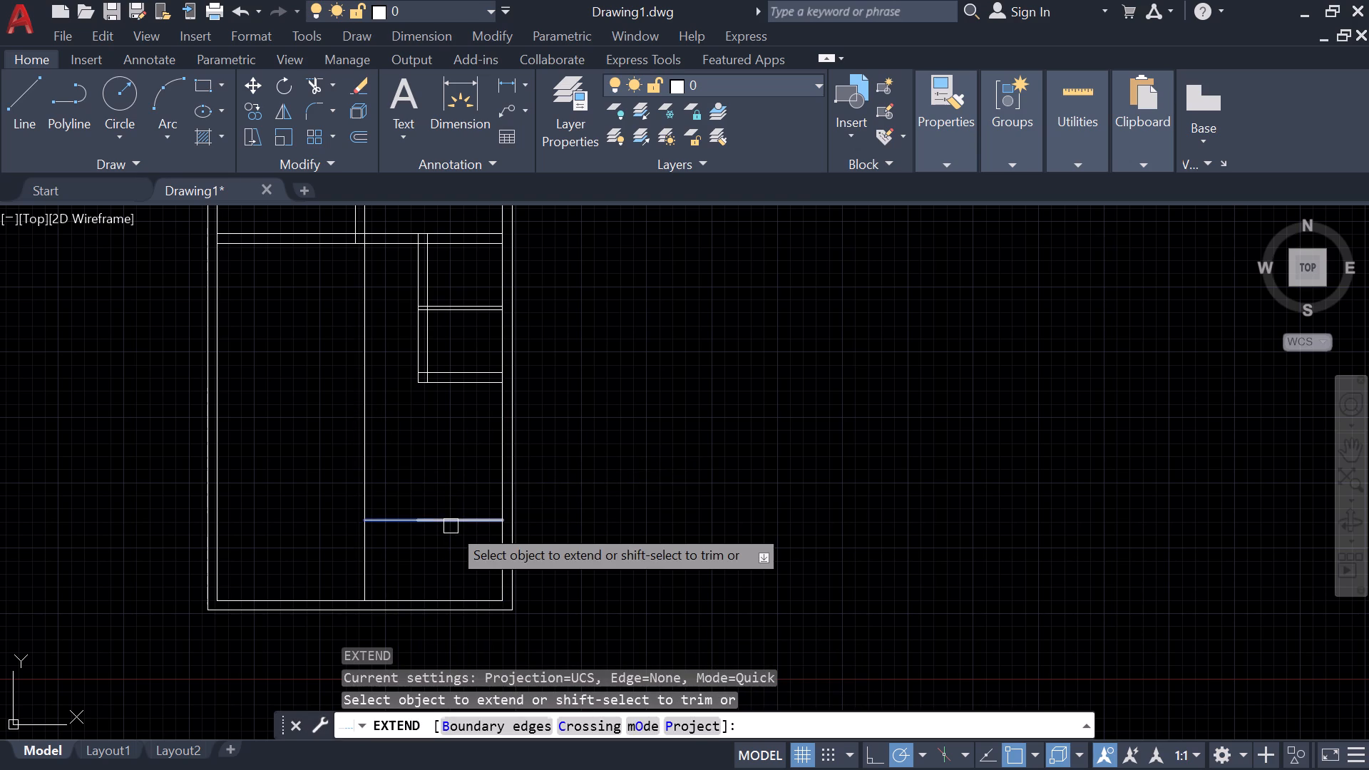
left_click(451, 526)
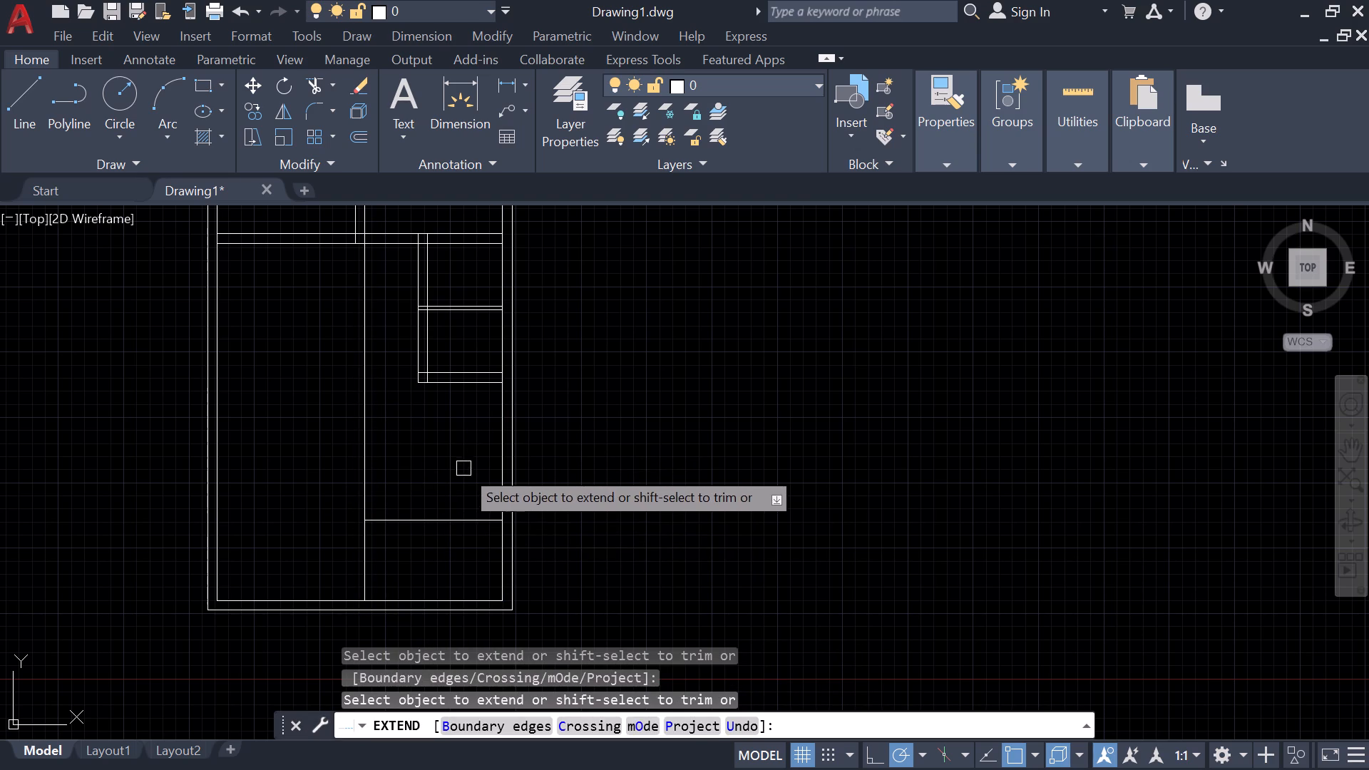
key("Escape")
Offset the extended horizontal line 9" down and the 11' vertical line 9" left to give both walls thickness.
type("o")
key("space")
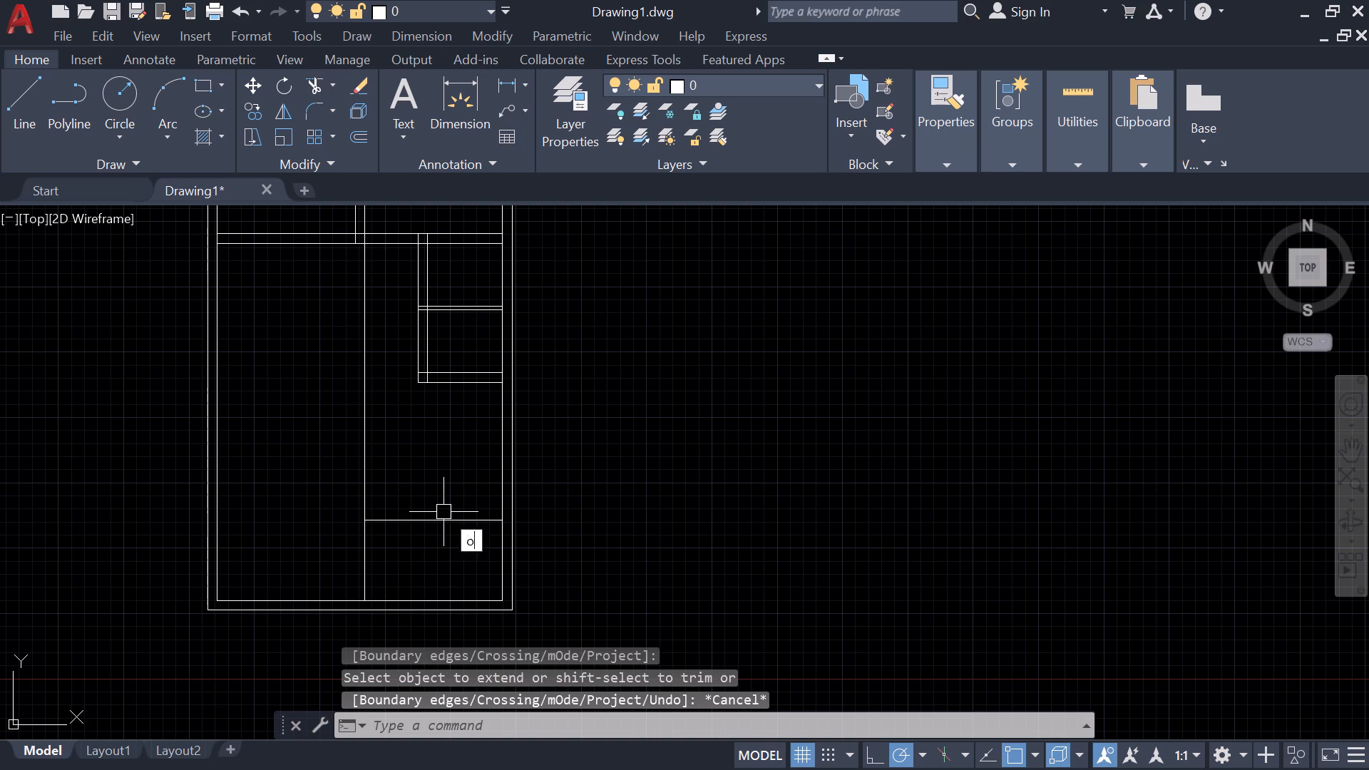
key("space")
left_click(435, 525)
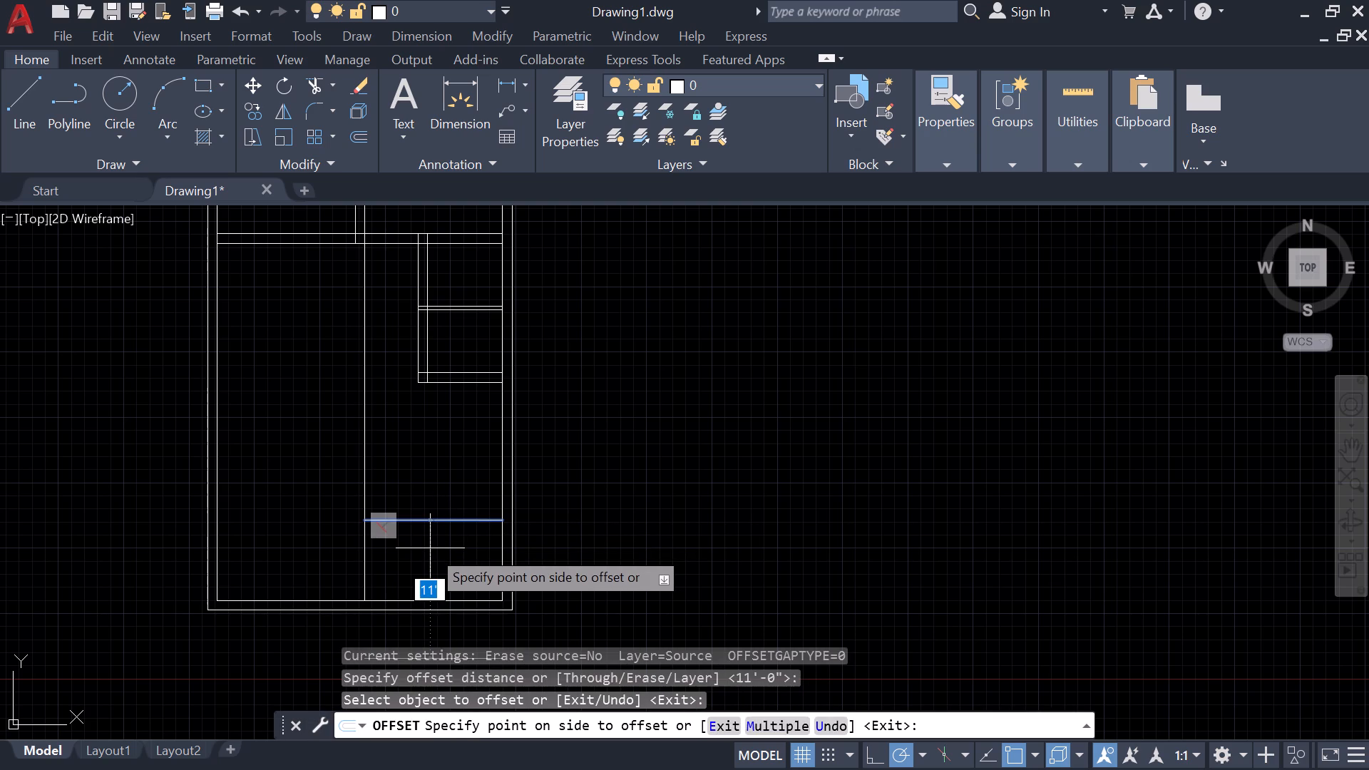
key("9")
key("shift+quotedbl")
key("Return")
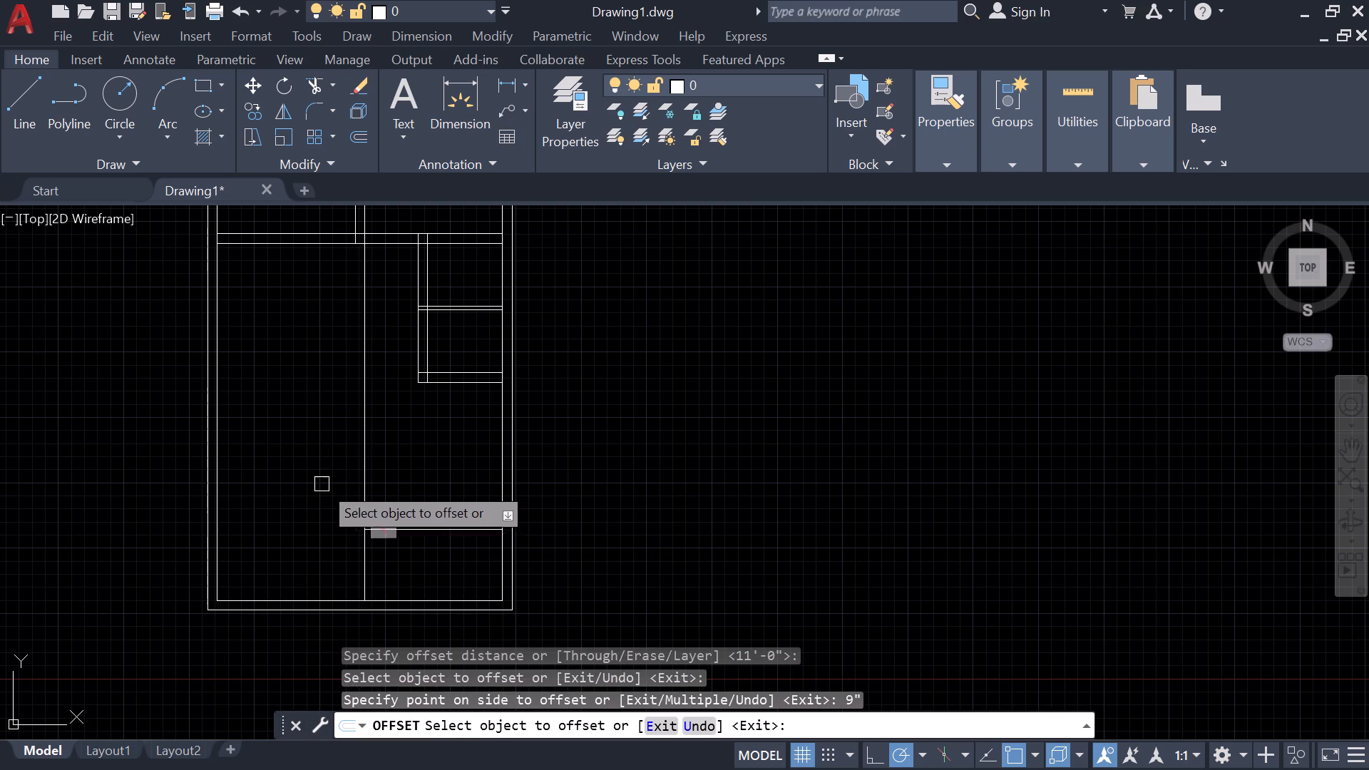
left_click(364, 479)
type("9\"")
key("Return")
key("Escape")
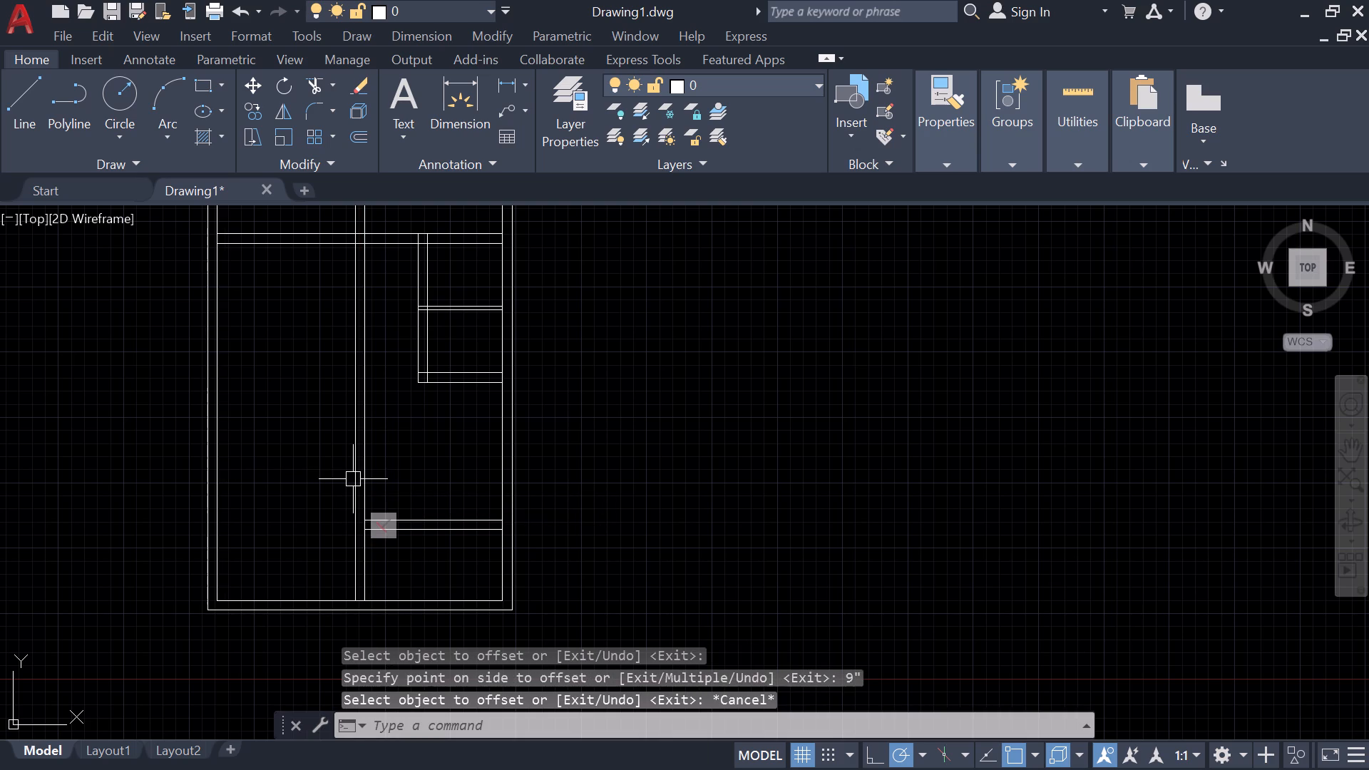
Extend the lowest cross wall's lines left to the outer line of the new vertical wall.
type("ex")
key("space")
left_click_drag(387, 483, 431, 544)
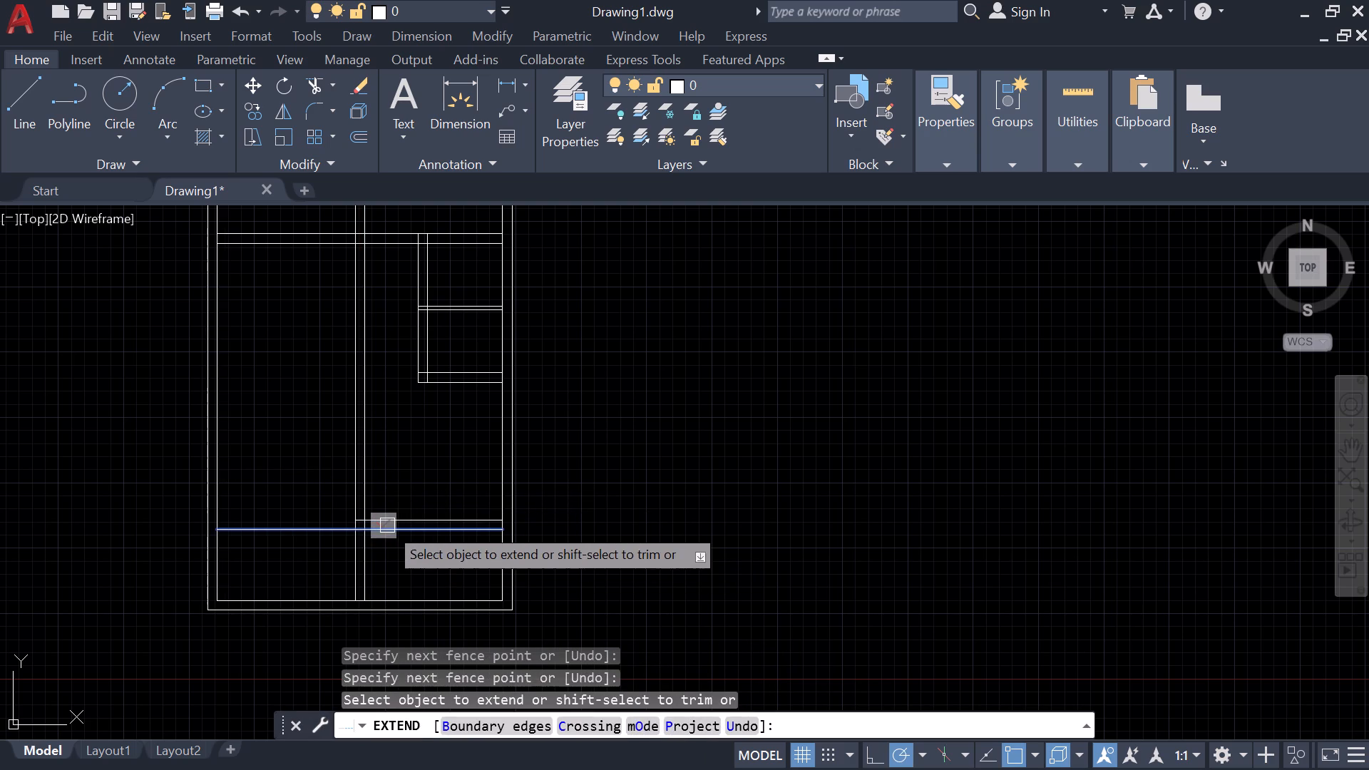
key("Escape")
scroll(389, 538, "up", 4)
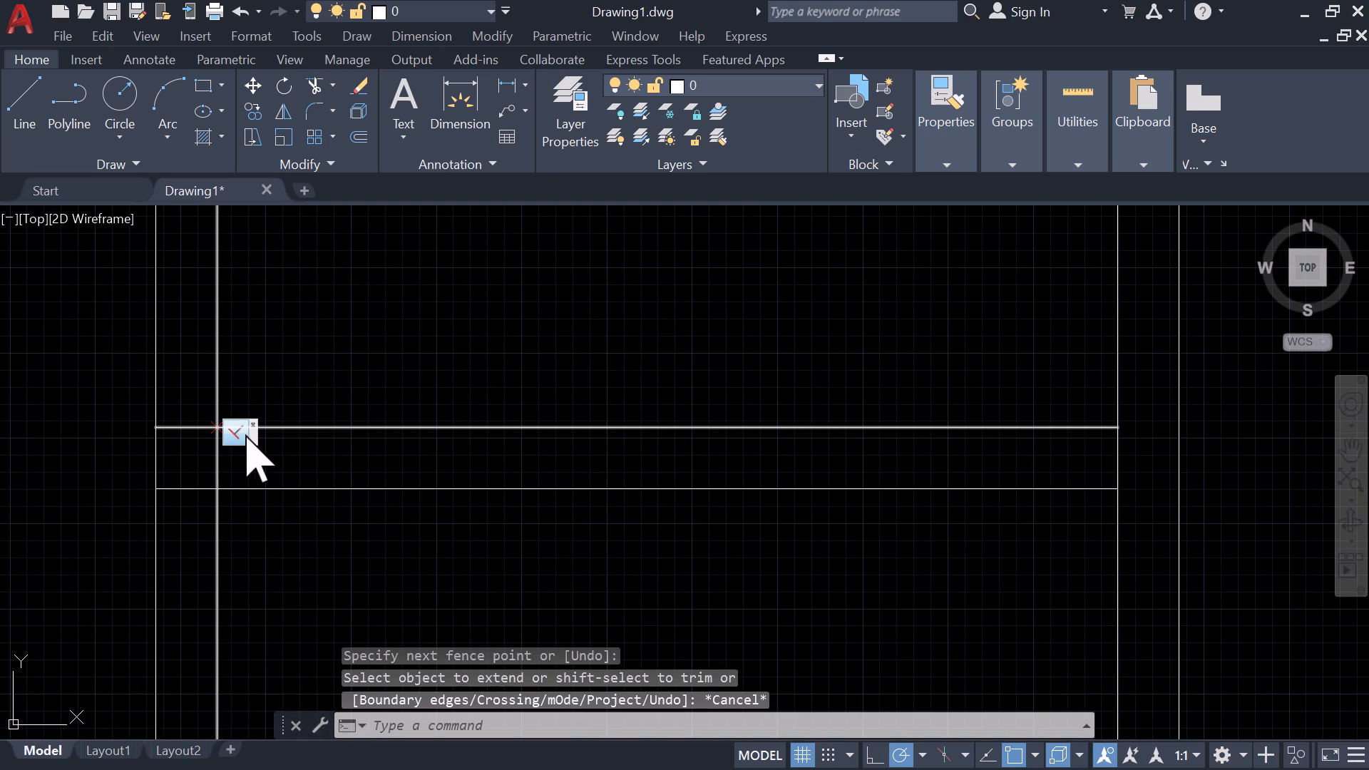
left_click(251, 426)
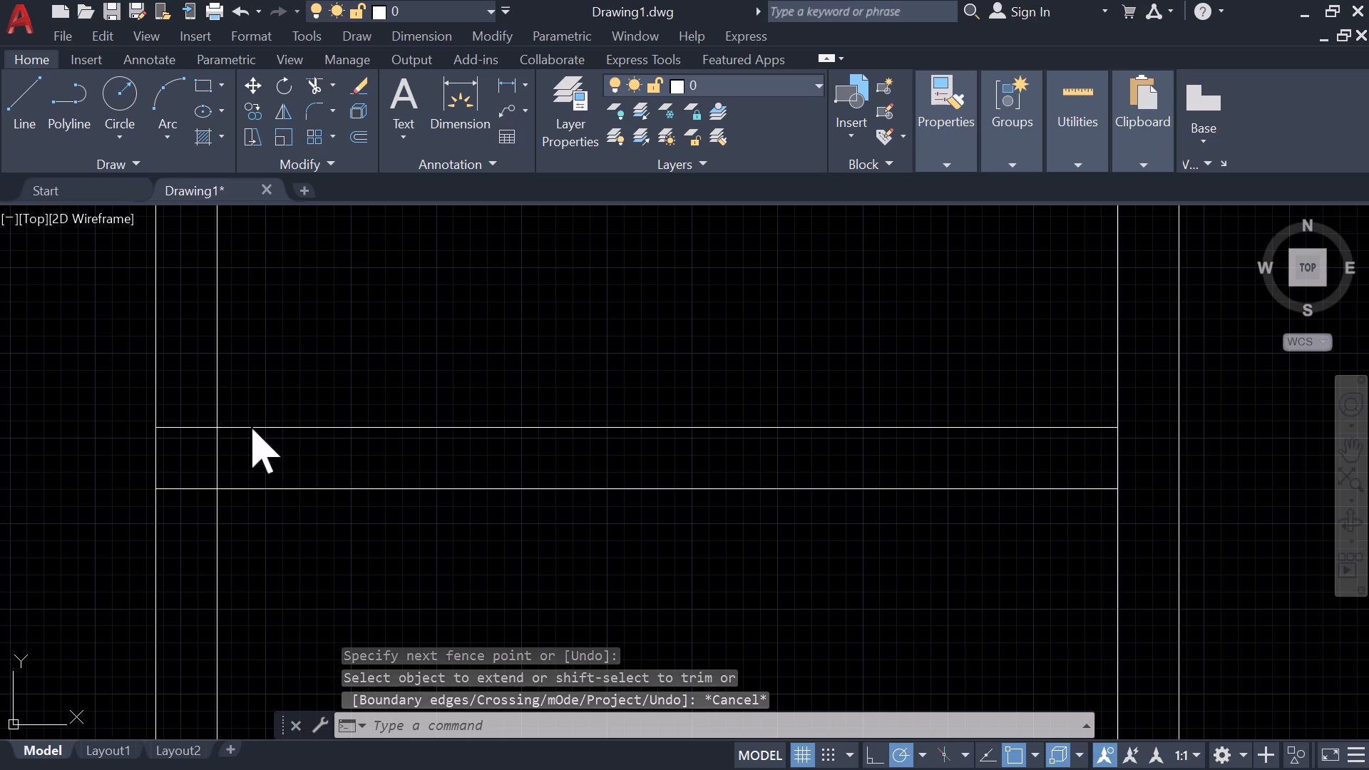
scroll(228, 458, "down", 1)
key("Escape")
Trim both lines of the new vertical wall below the lowest cross wall.
type("tr")
key("space")
left_click_drag(240, 548, 146, 548)
scroll(146, 537, "down", 2)
middle_click_drag(98, 417, 163, 596)
key("Escape")
Extend both lines of the 9" wall below the small rooms left to the new vertical wall's outer line.
type("ex")
key("space")
left_click_drag(369, 426, 373, 493)
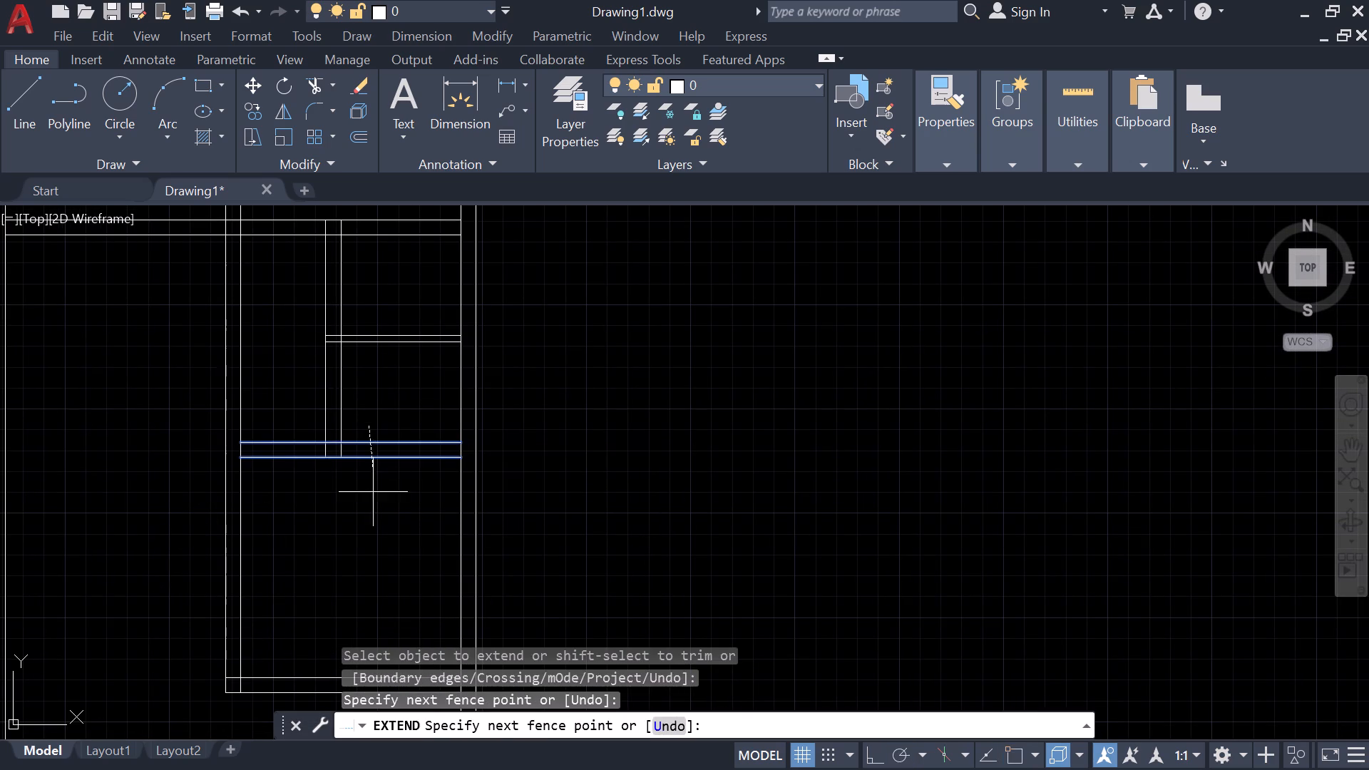
left_click_drag(373, 493, 371, 506)
left_click_drag(262, 406, 271, 498)
key("Escape")
Trim the new vertical wall's lines above the 9" wall below the small rooms, up to the horizontal partition.
key("t")
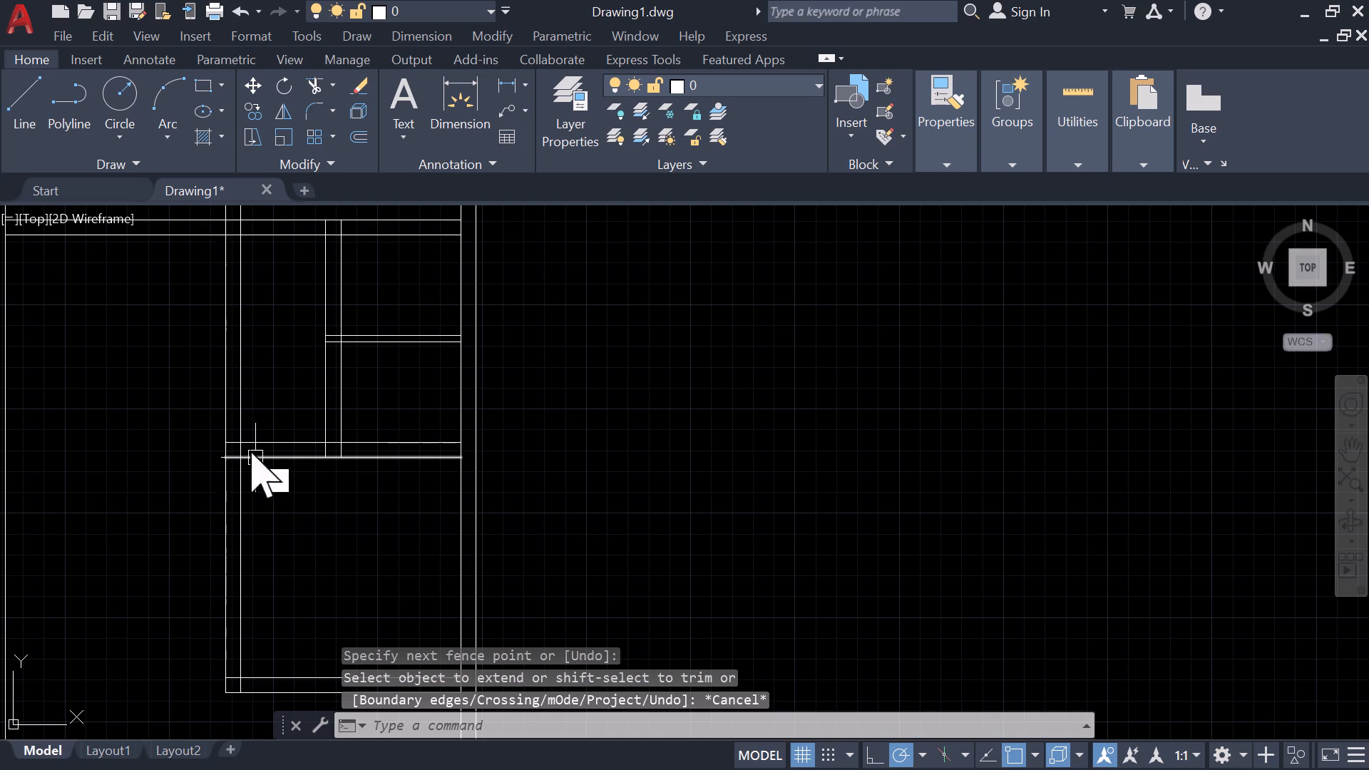
key("r")
key("space")
left_click_drag(205, 386, 289, 382)
Examine the wall junctions around the new 11' room and the rest of the plan.
scroll(252, 362, "down", 2)
middle_click_drag(226, 336, 232, 544)
scroll(232, 530, "up", 1)
scroll(230, 463, "up", 3)
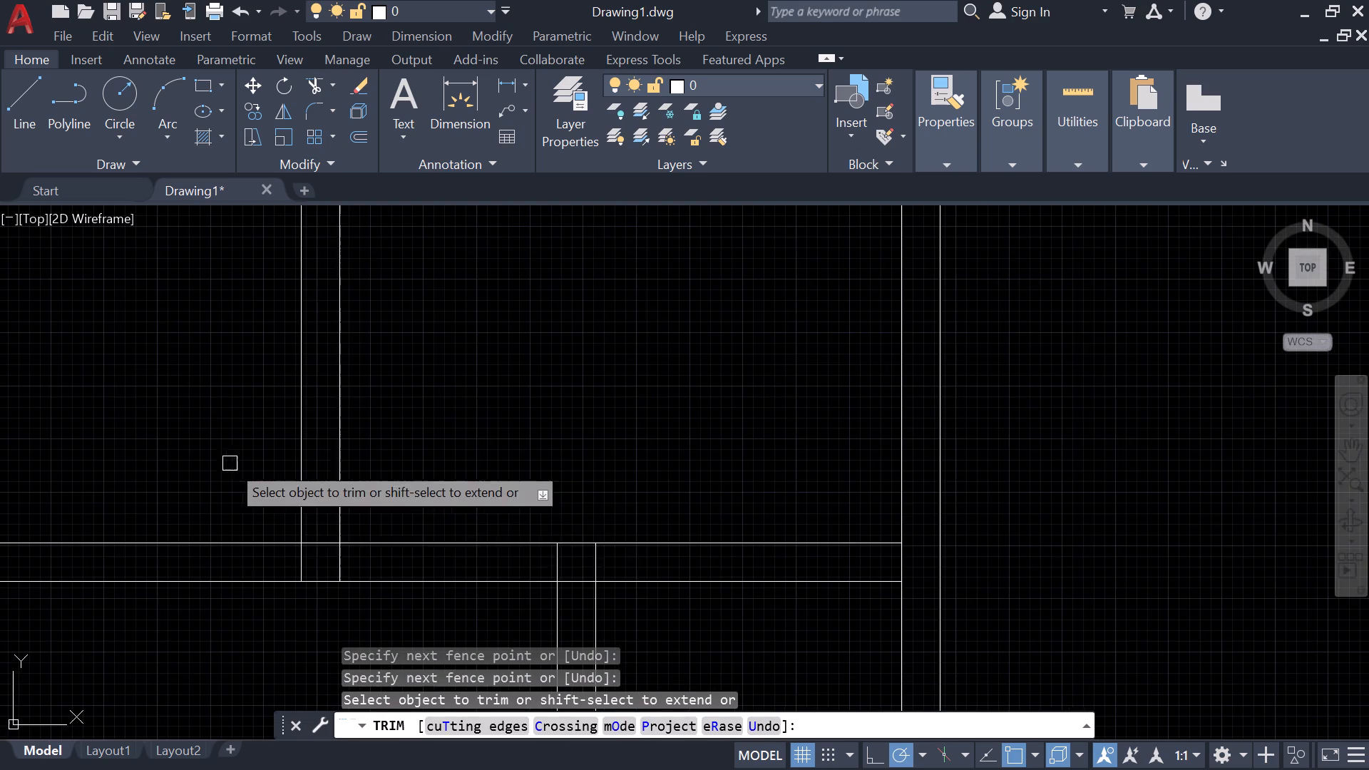
scroll(340, 538, "down", 4)
middle_click_drag(328, 506, 320, 406)
scroll(326, 428, "up", 1)
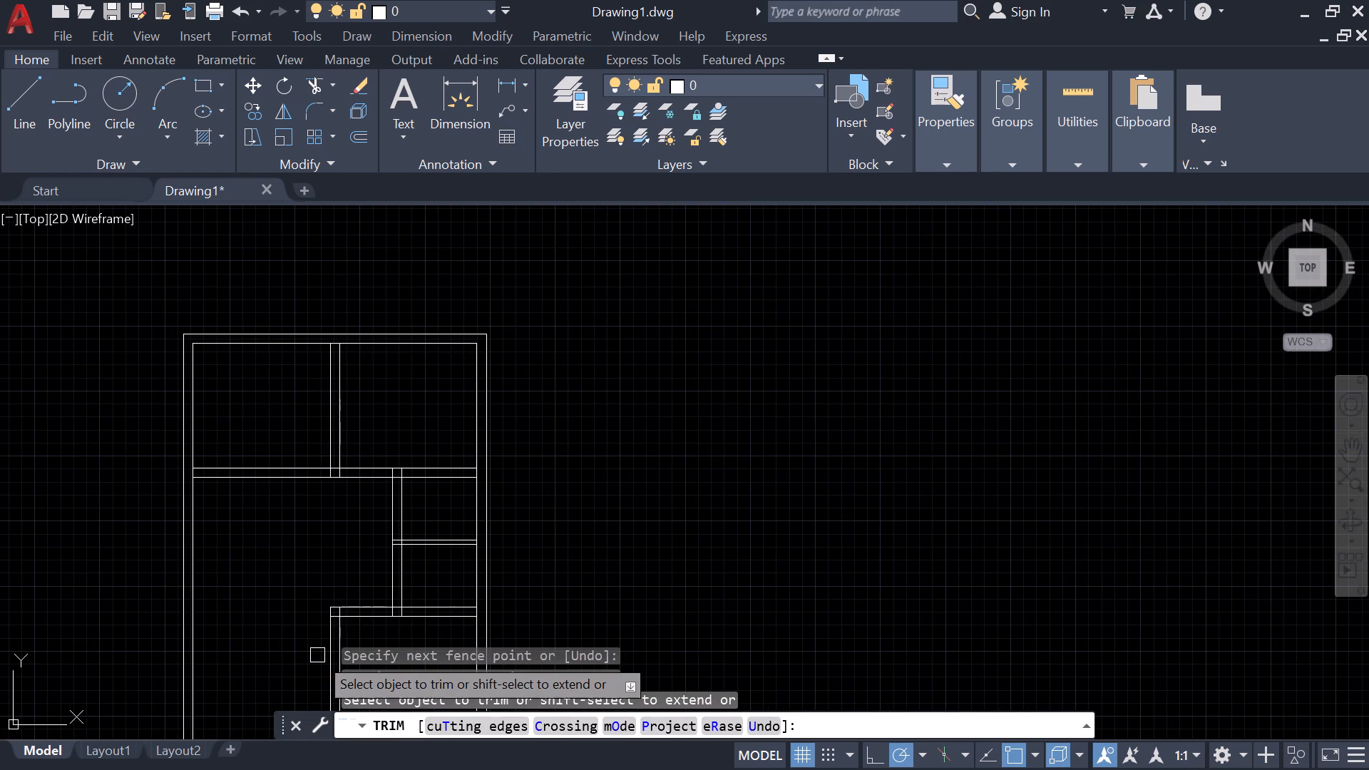
middle_click_drag(322, 634, 306, 443)
scroll(317, 426, "up", 1)
scroll(375, 519, "up", 1)
middle_click_drag(375, 519, 284, 350)
scroll(288, 365, "down", 1)
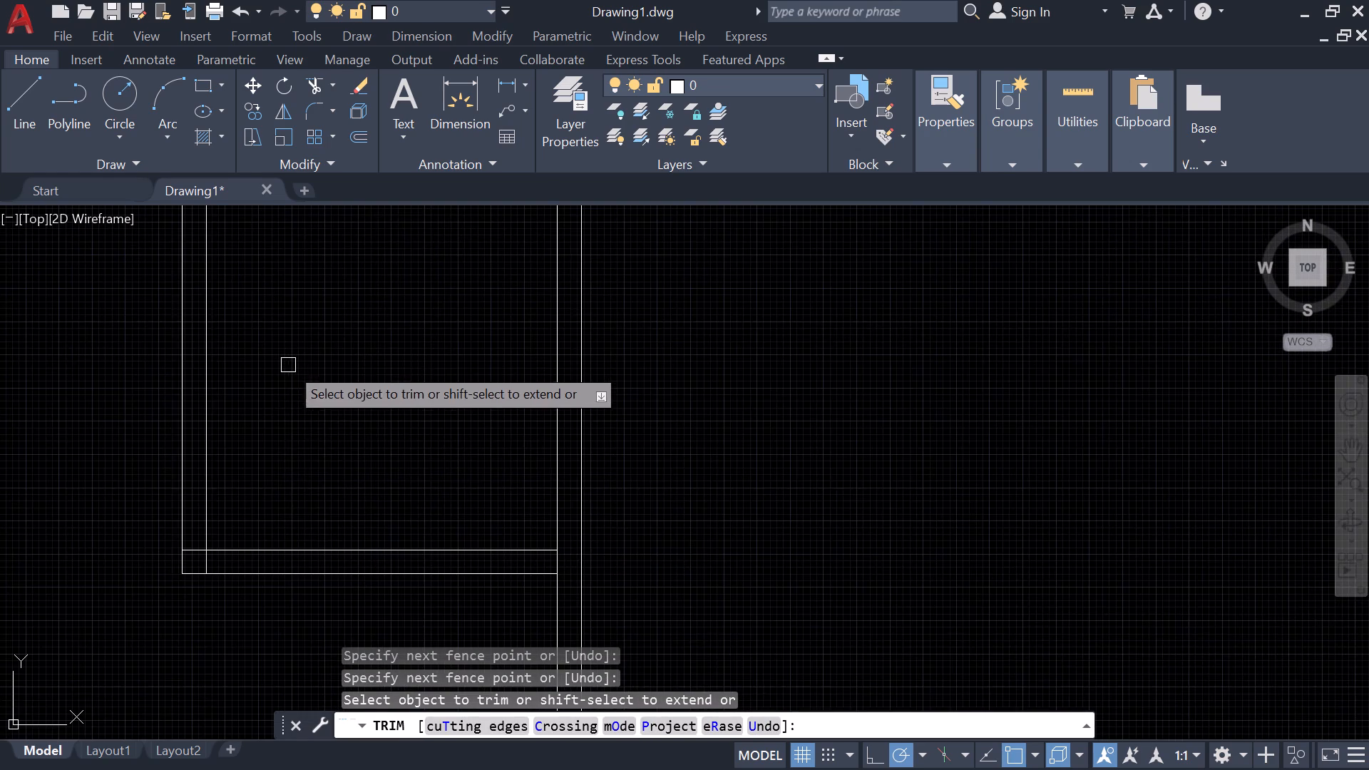
middle_click_drag(296, 371, 290, 474)
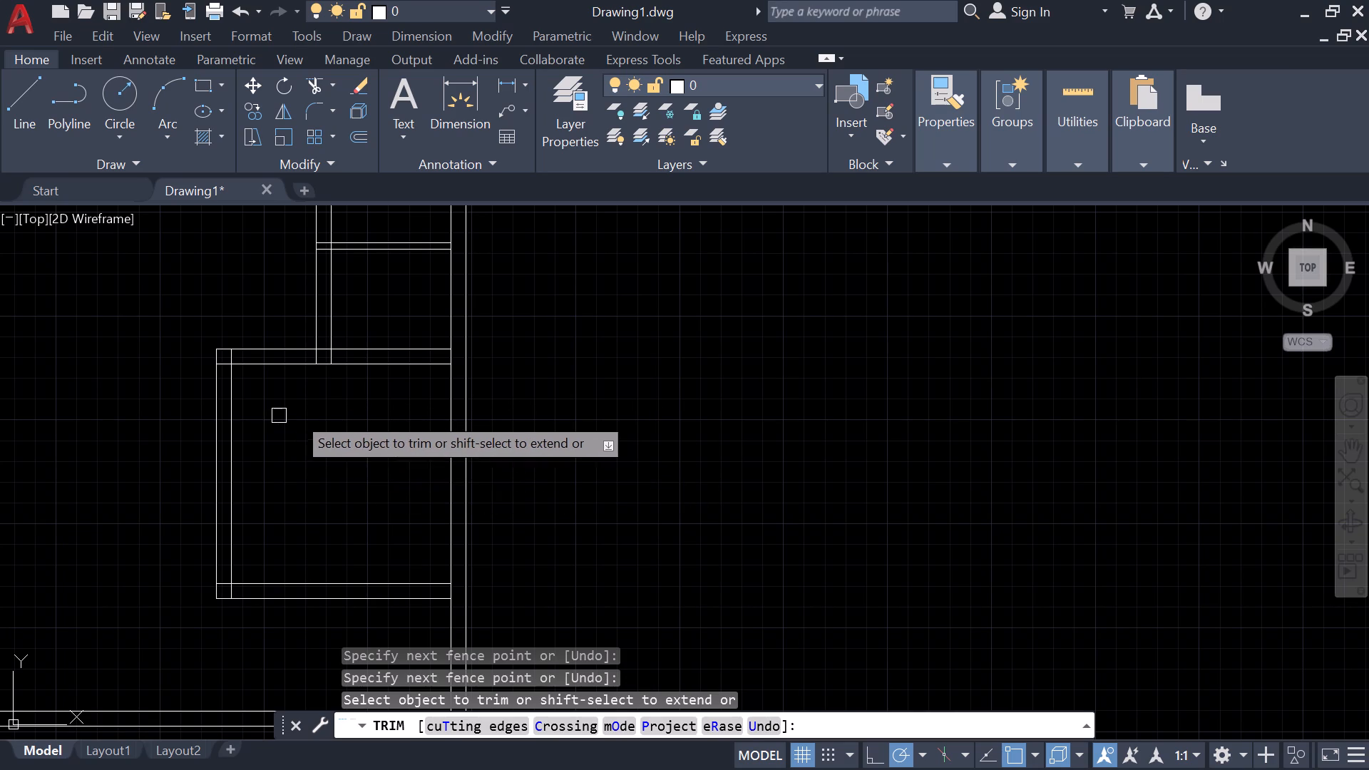
scroll(680, 446, "down", 1)
middle_click_drag(668, 446, 640, 389)
key("Escape")
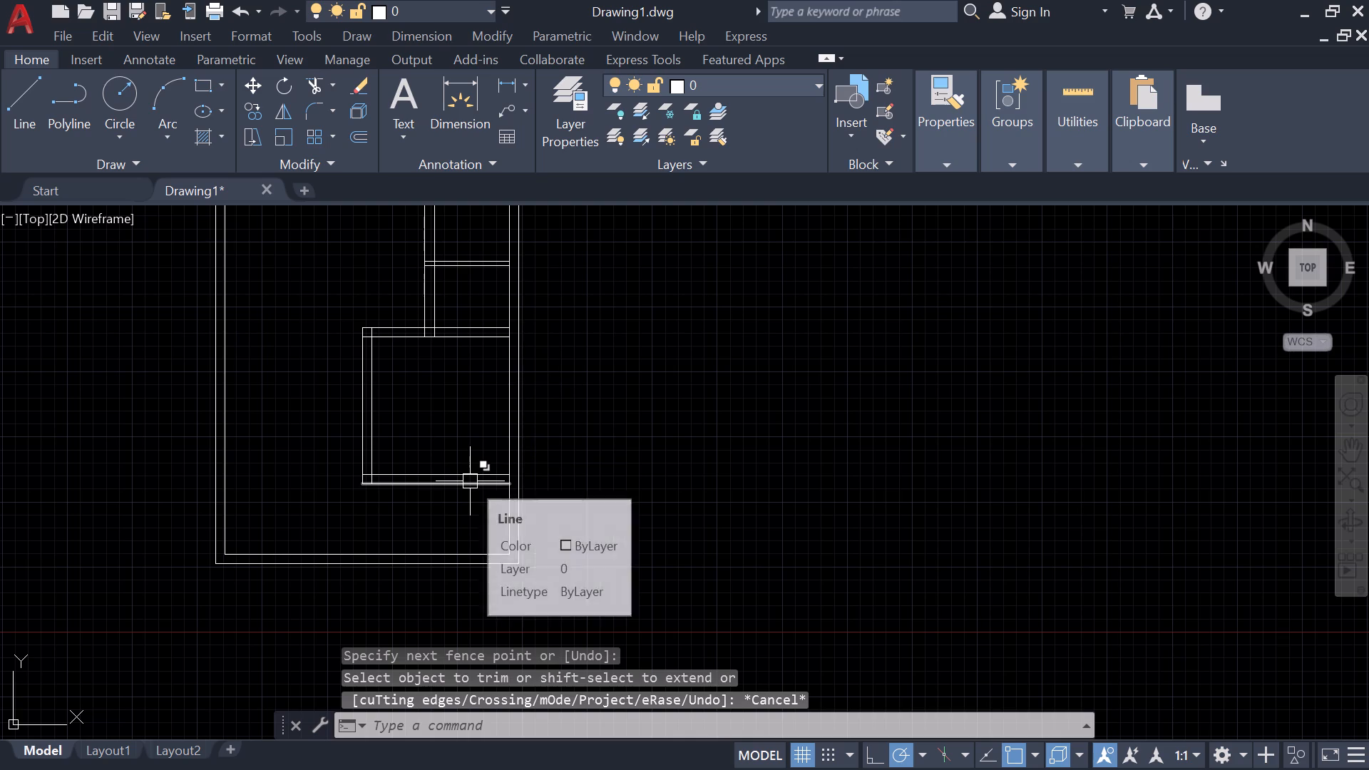
Measure the gap between the lowest cross wall and the bottom exterior wall with a linear dimension, and erase that dimension.
type("diml")
key("Return")
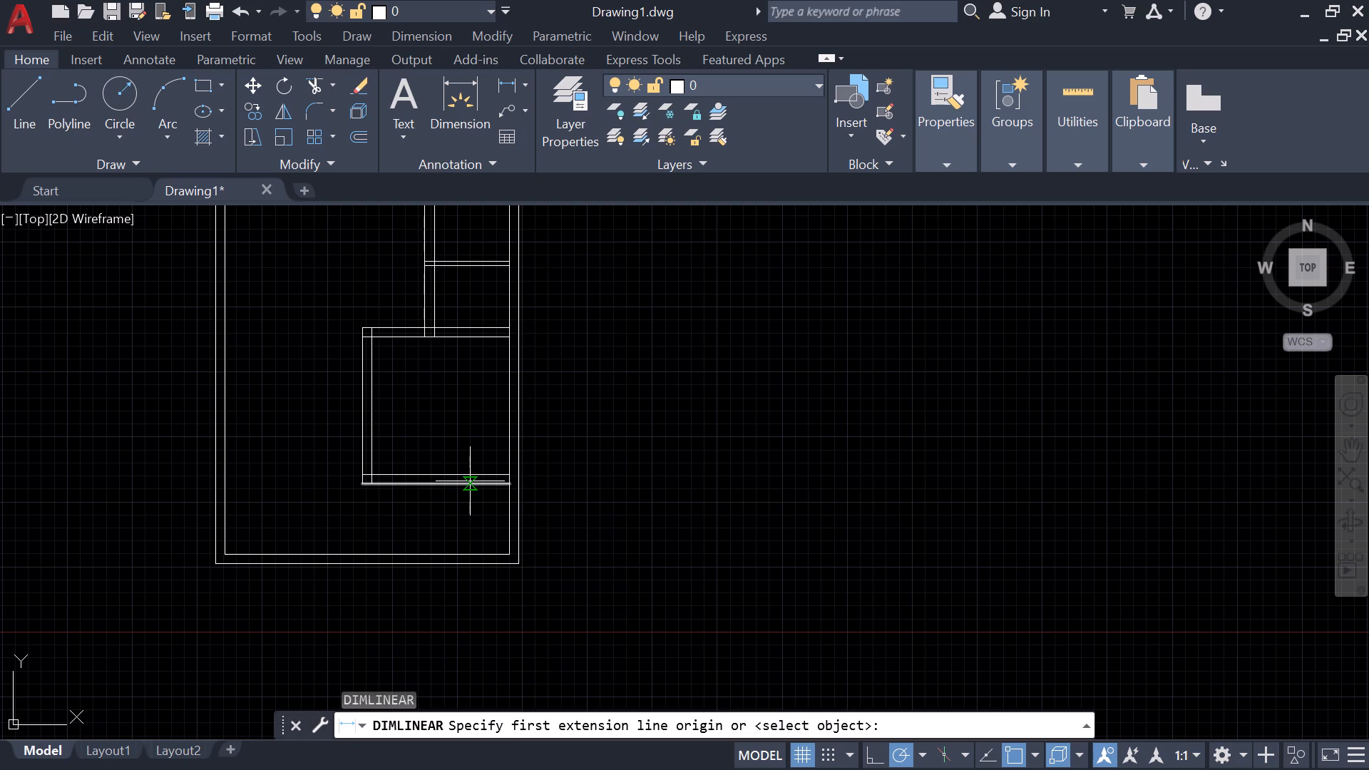
scroll(420, 517, "up", 3)
middle_click_drag(420, 517, 455, 423)
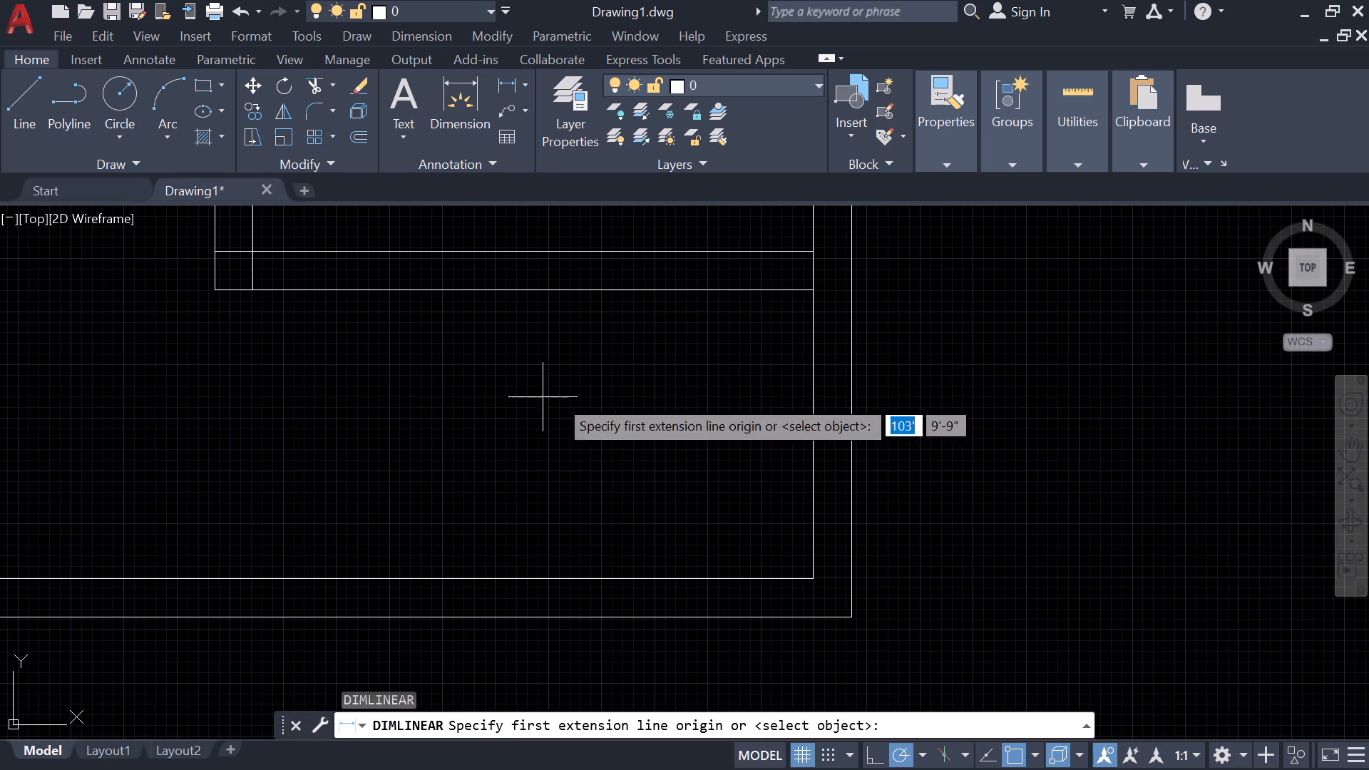
left_click(810, 294)
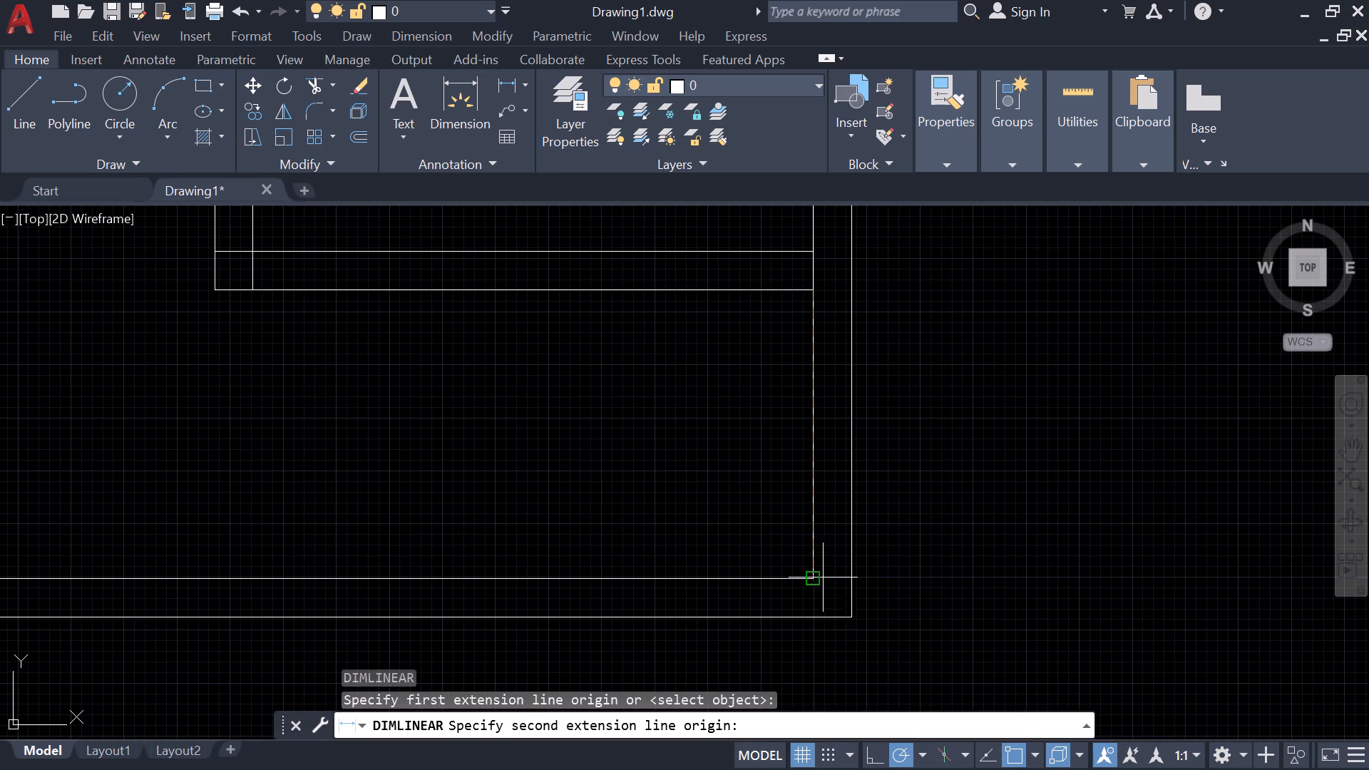
left_click(814, 577)
left_click(547, 518)
key("Escape")
scroll(603, 518, "down", 2)
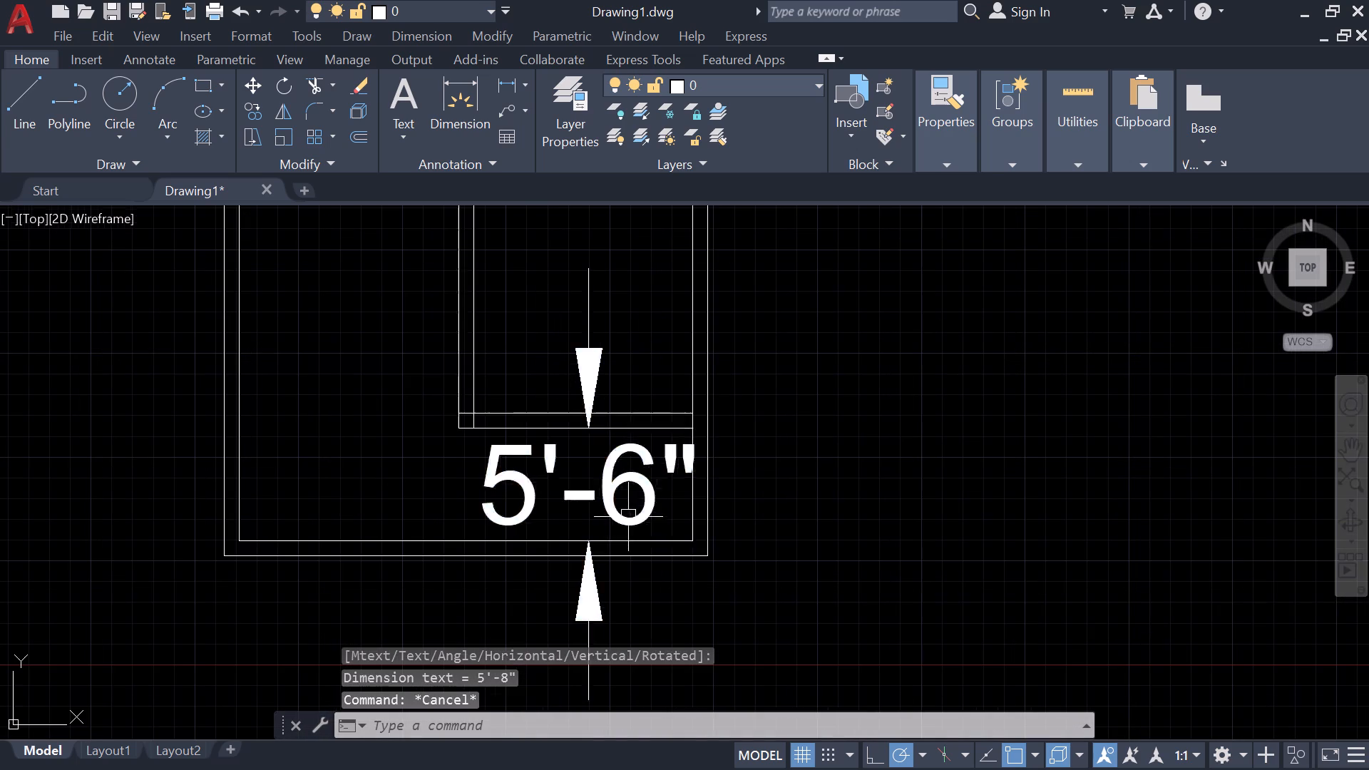
left_click(644, 493)
type("e")
key("space")
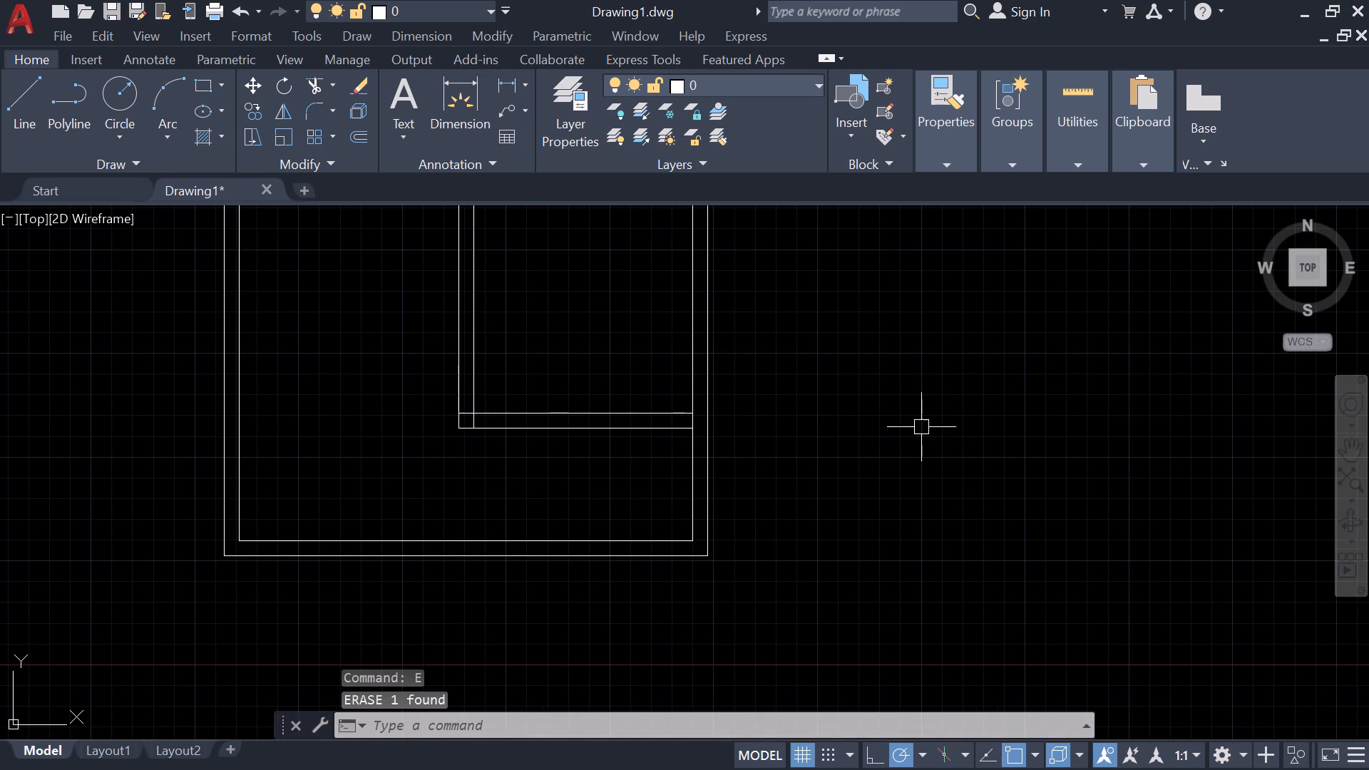
Turn on Ortho mode for drawing straight lines beside the plan.
middle_click_drag(921, 408, 682, 479)
scroll(682, 481, "down", 1)
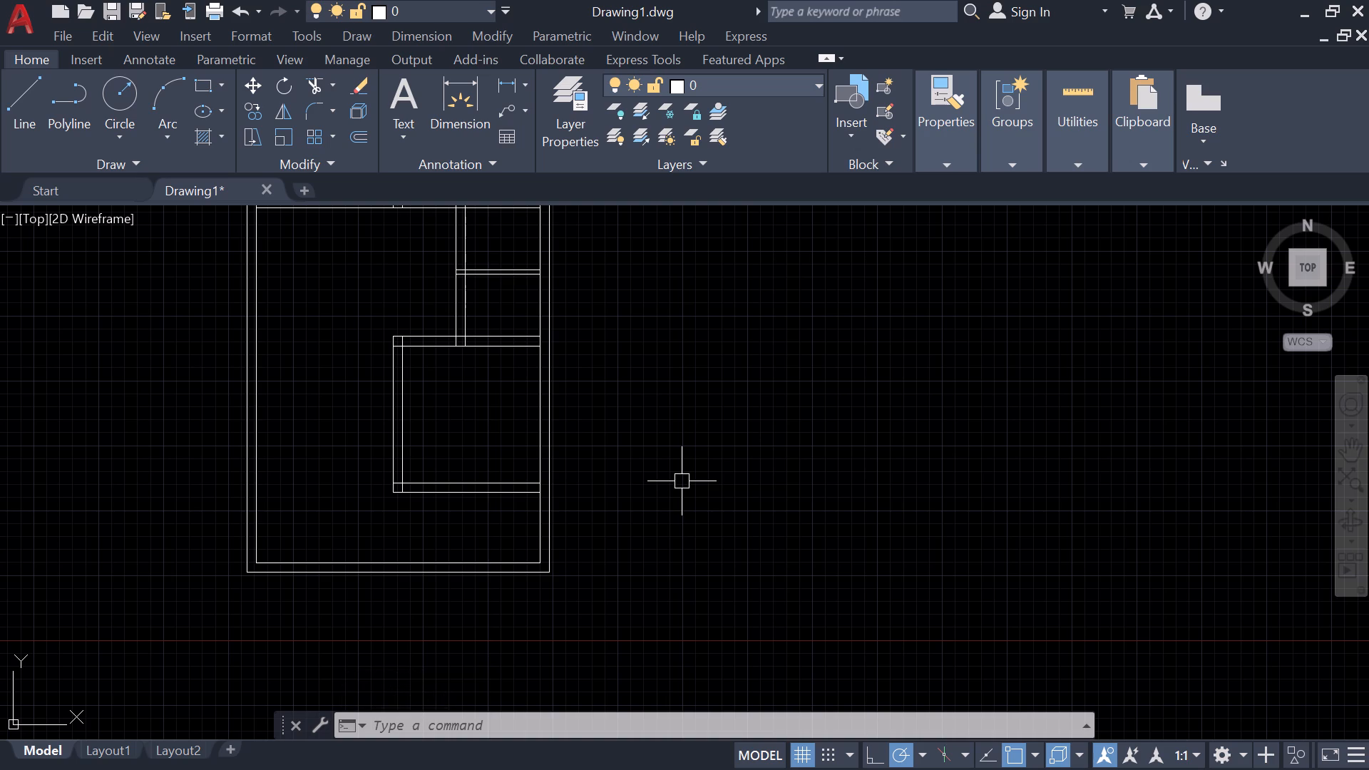
key("l")
key("Return")
key("shift+F8")
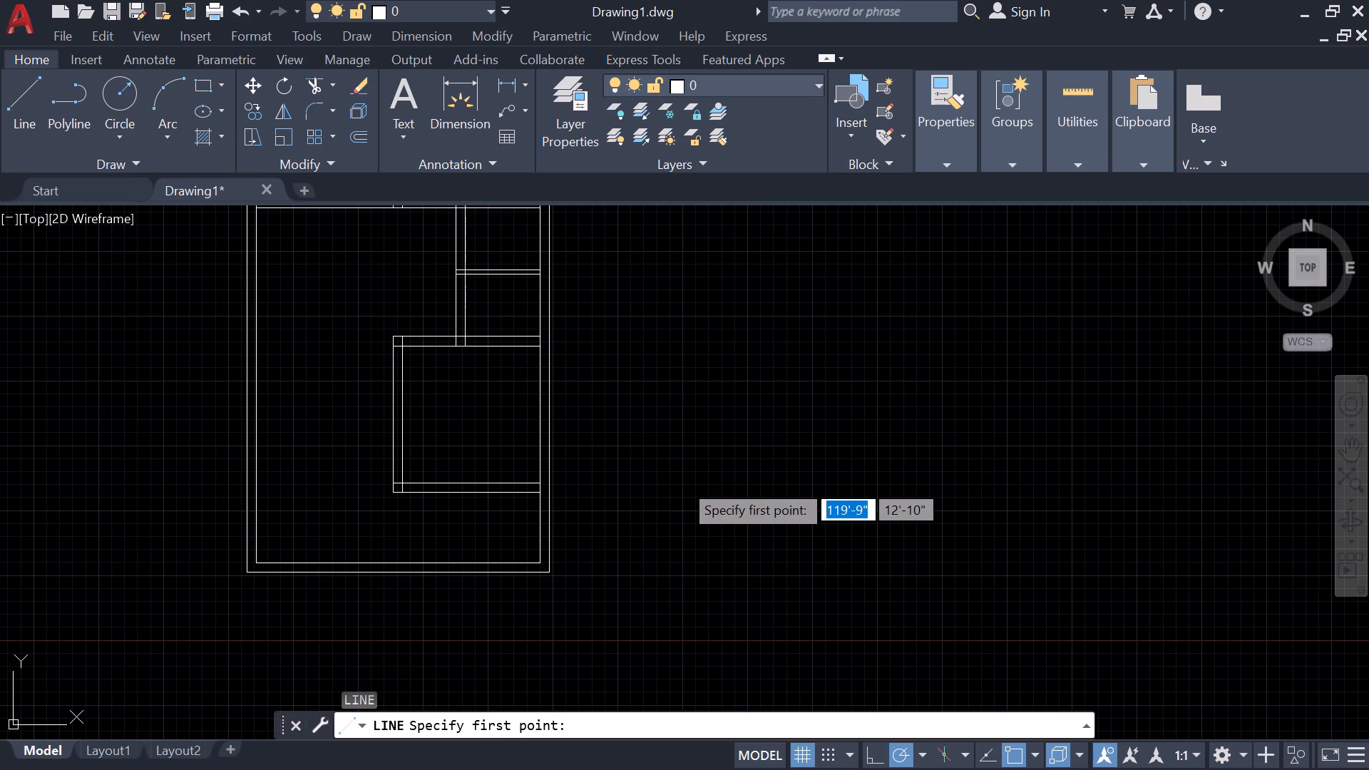
left_click_drag(676, 281, 672, 324)
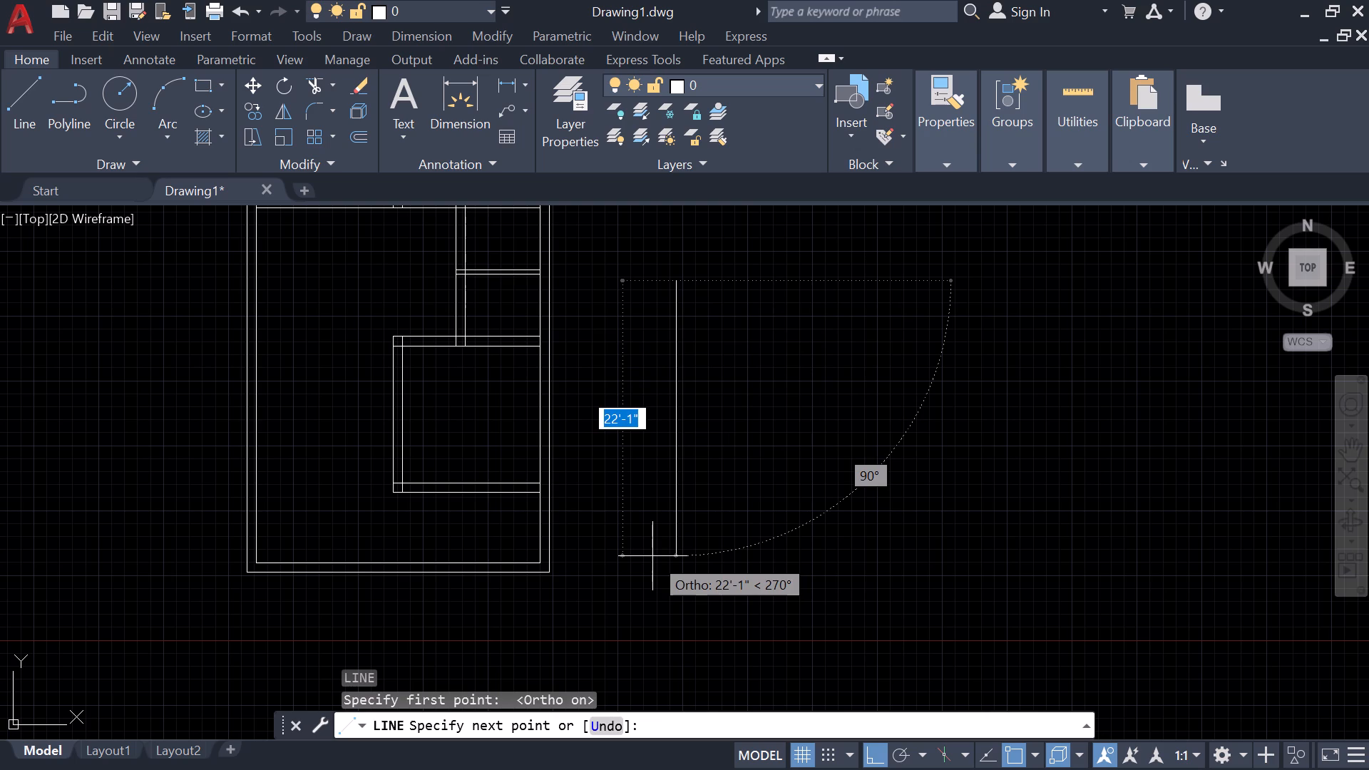
key("Escape")
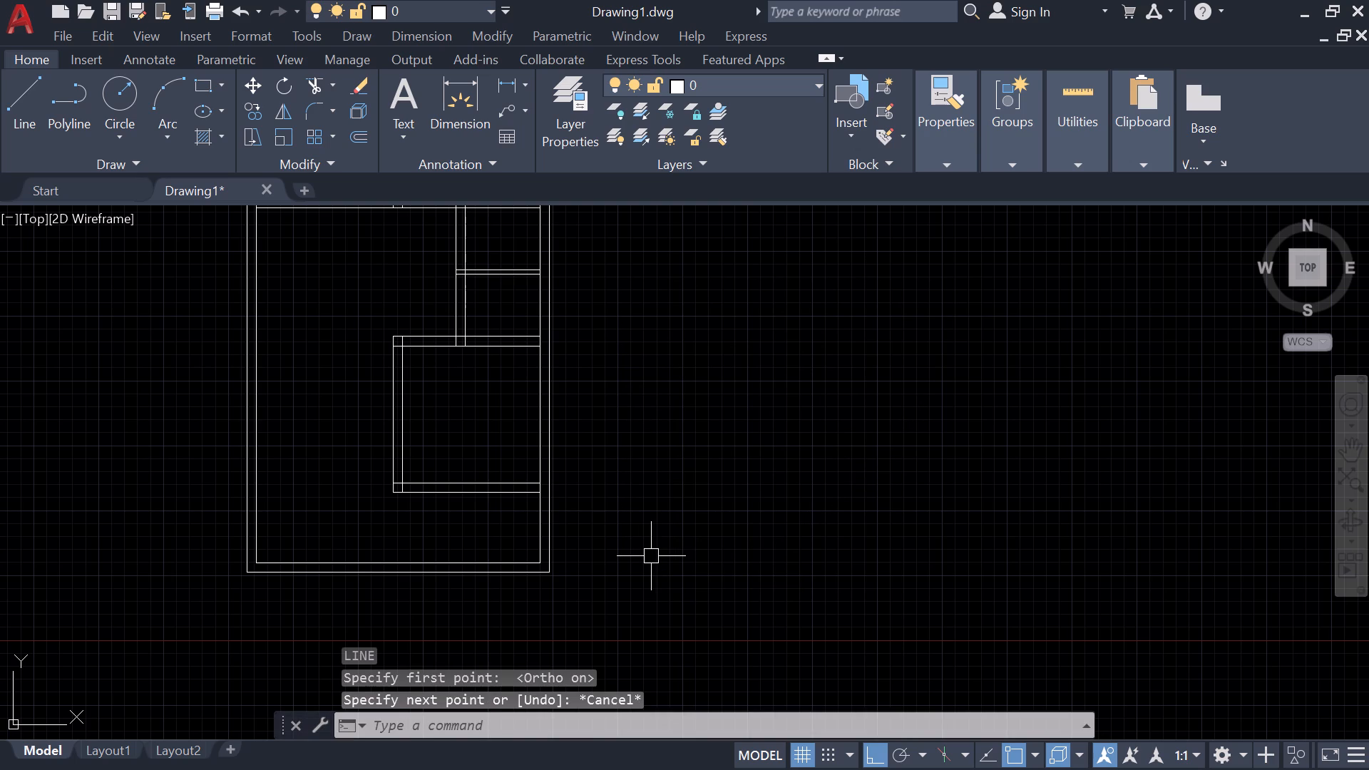
Measure the lowest cross wall's length to the right exterior wall's inner face with a linear dimension, and erase that dimension.
type("diml")
key("Return")
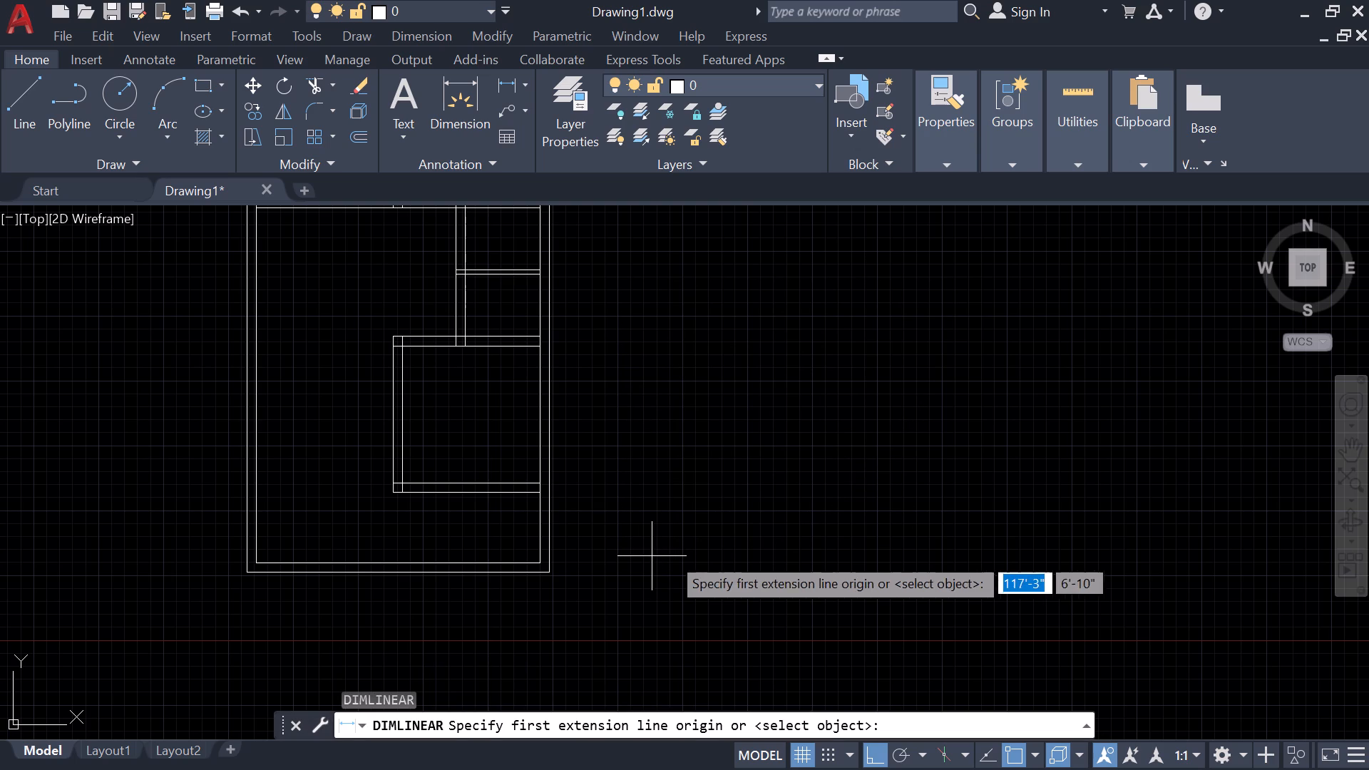
scroll(358, 503, "up", 4)
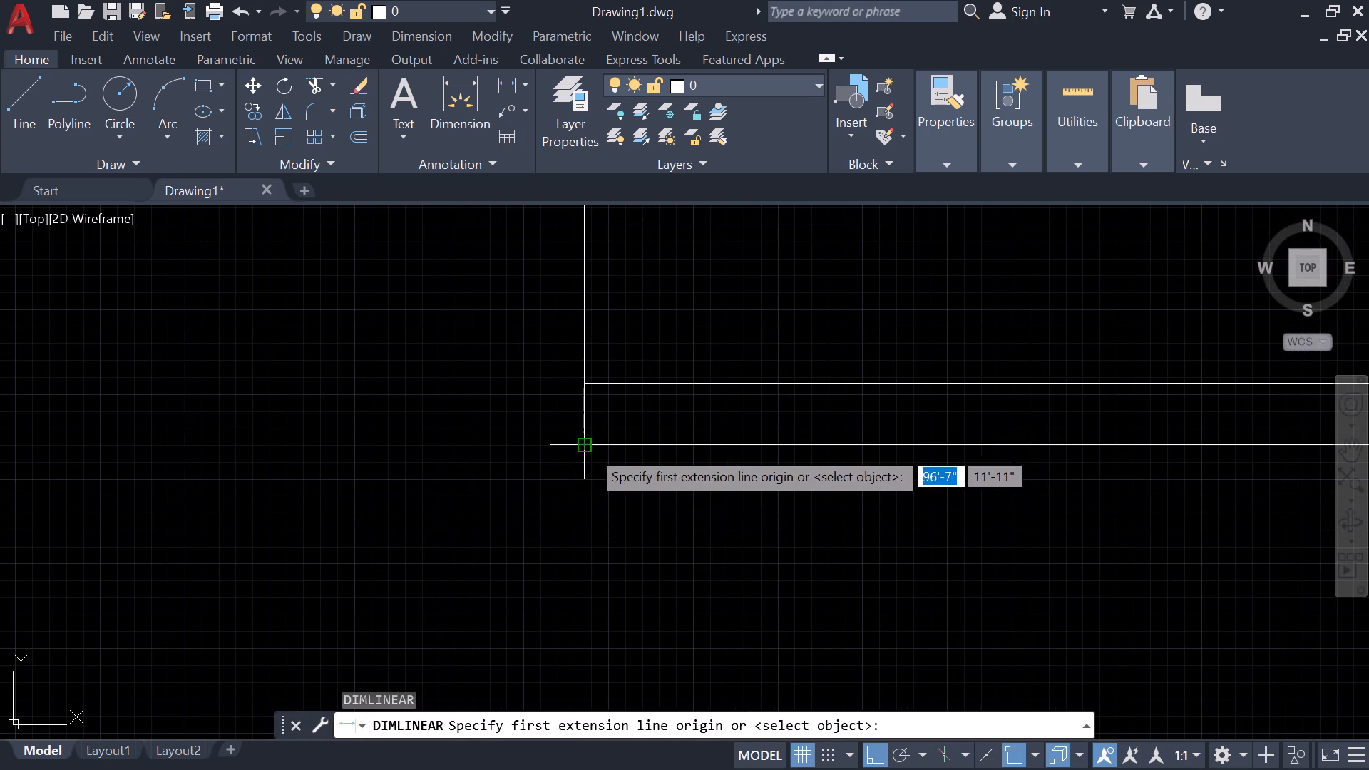
left_click(589, 448)
scroll(850, 500, "down", 3)
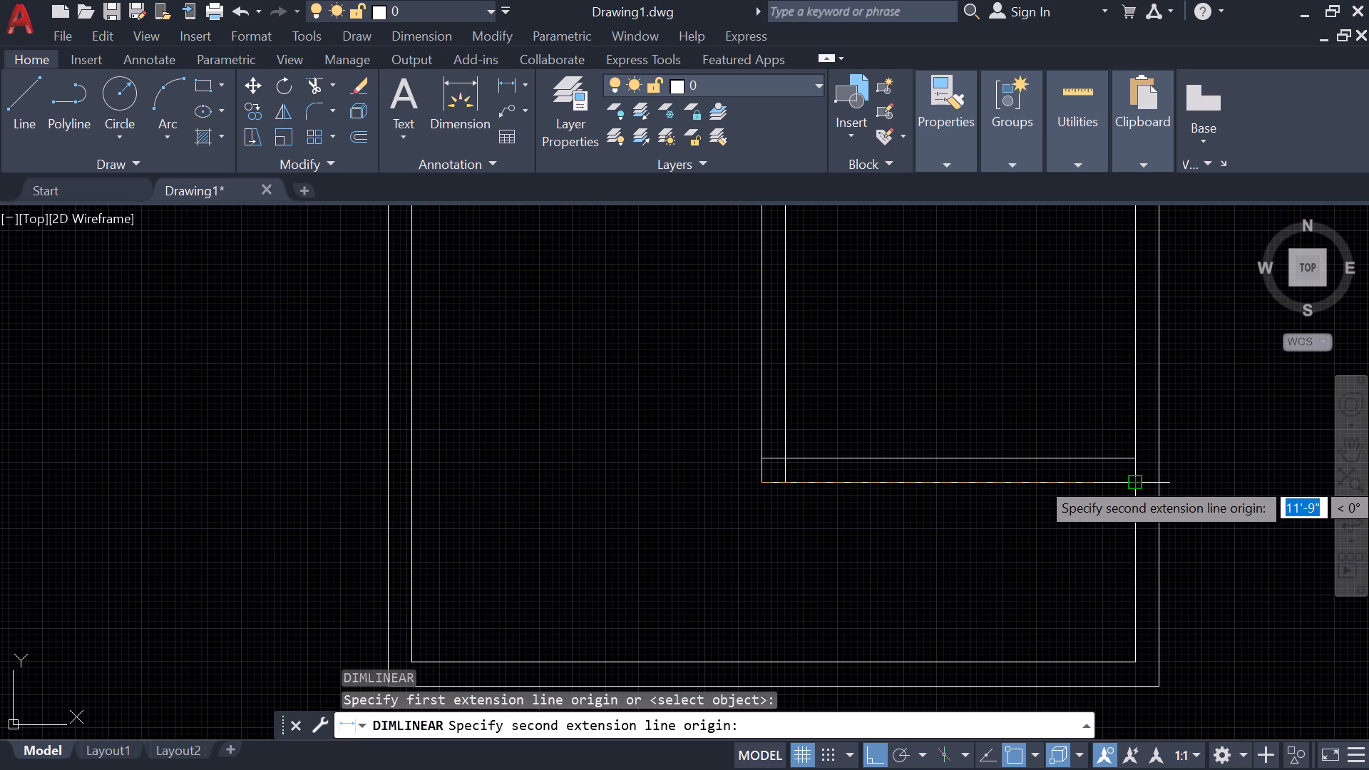
left_click(1133, 479)
left_click(1028, 602)
scroll(1028, 602, "down", 2)
middle_click_drag(973, 576, 969, 576)
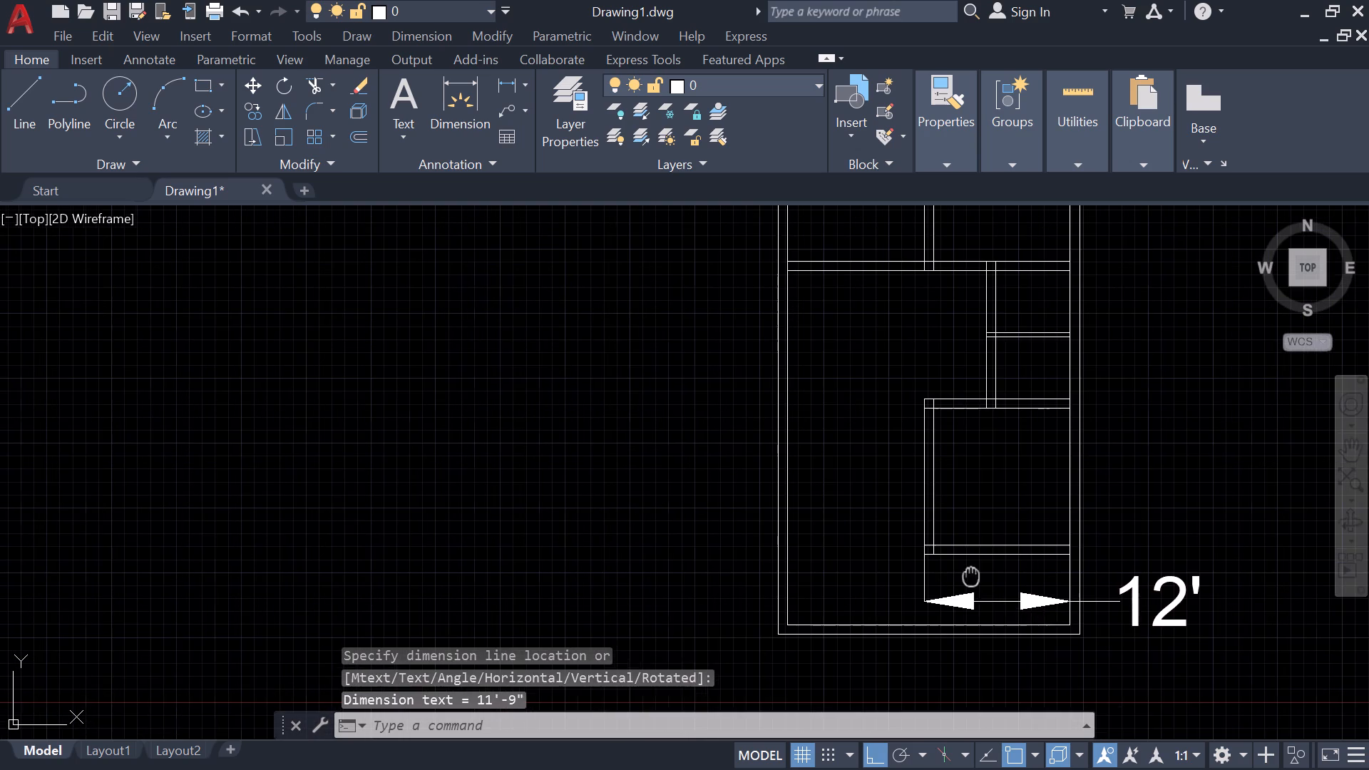
middle_click_drag(969, 576, 849, 585)
key("Escape")
left_click(1114, 662)
left_click(1022, 577)
type("e")
key("space")
Draw a 12' vertical line in the empty space to the right of the floor plan.
scroll(1047, 579, "down", 3)
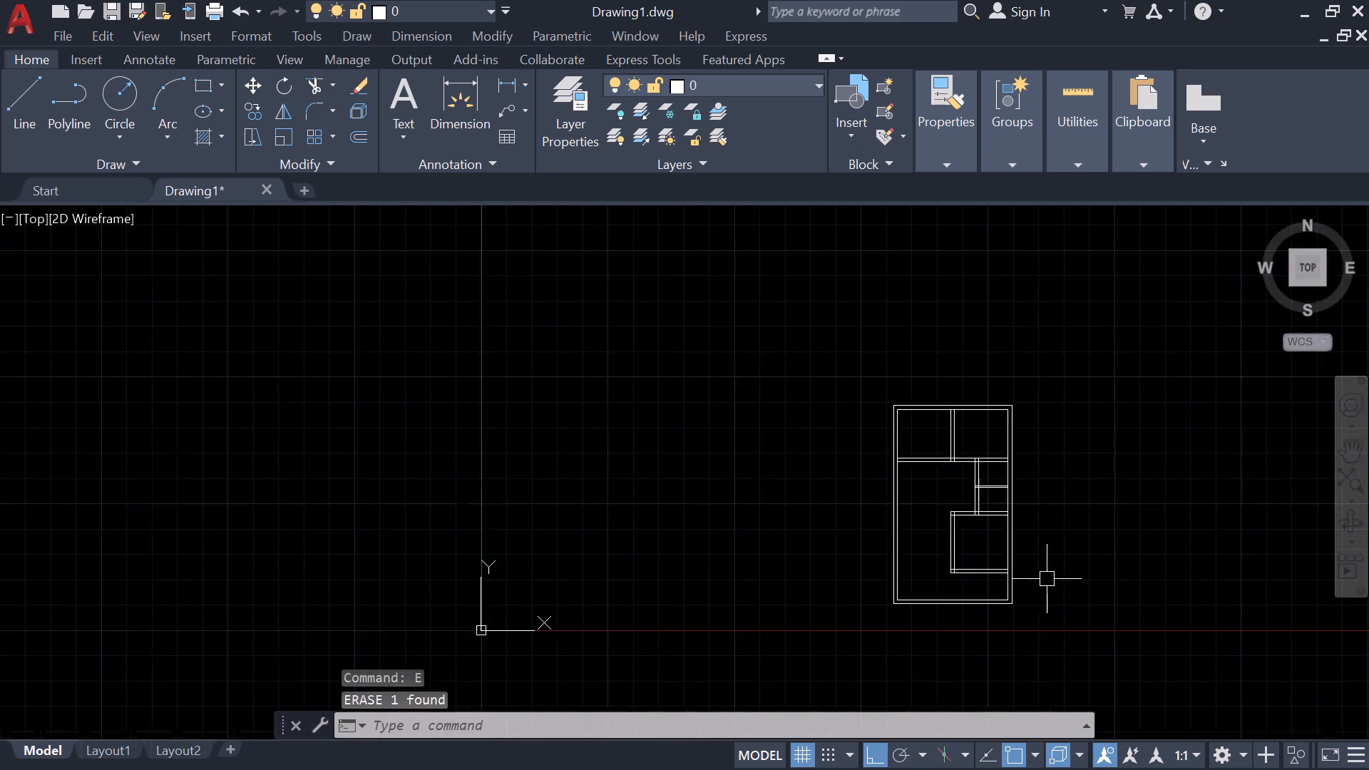
middle_click_drag(1041, 470, 529, 600)
scroll(528, 458, "up", 2)
scroll(540, 464, "down", 2)
middle_click_drag(554, 496, 518, 250)
scroll(518, 312, "up", 1)
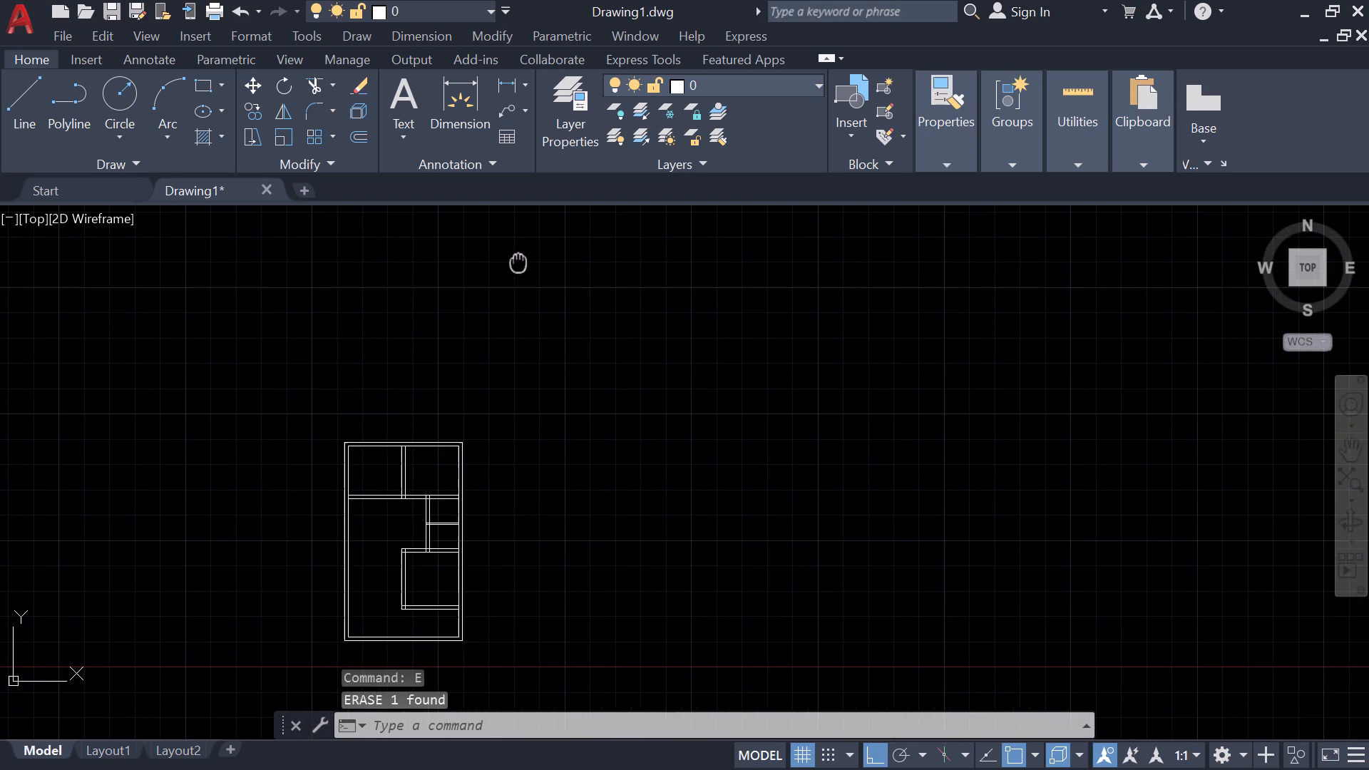
middle_click_drag(518, 250, 518, 249)
scroll(496, 466, "up", 2)
middle_click_drag(498, 466, 610, 283)
scroll(602, 328, "down", 2)
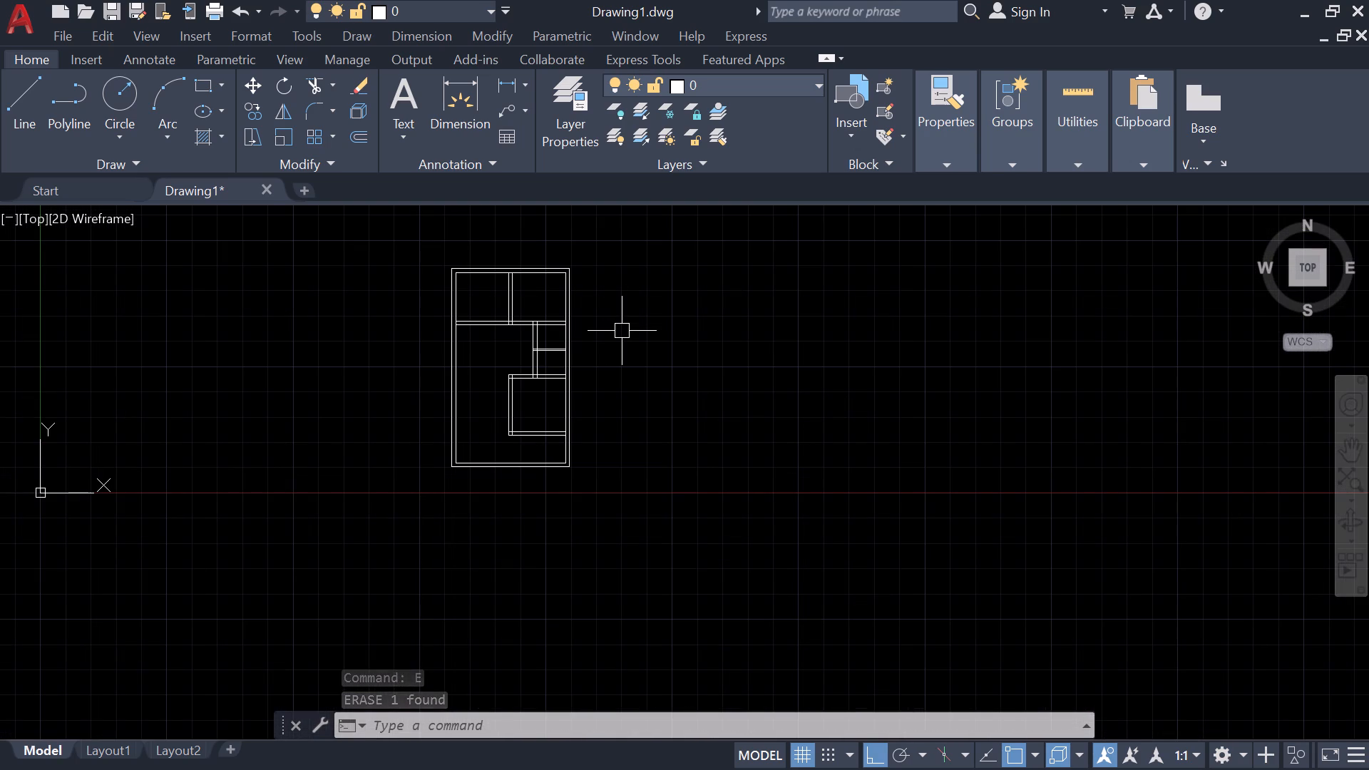
key("l")
key("Return")
left_click_drag(612, 271, 615, 307)
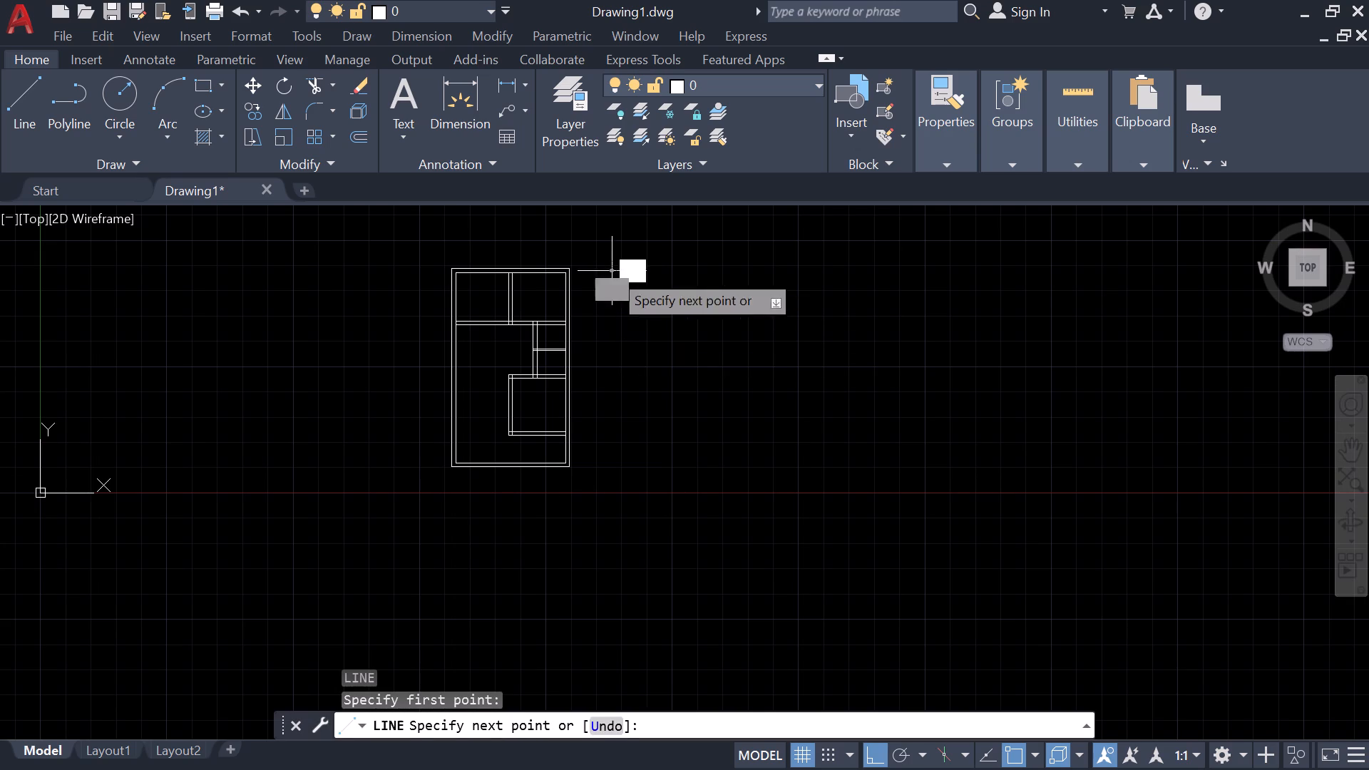
type("12'")
key("Return")
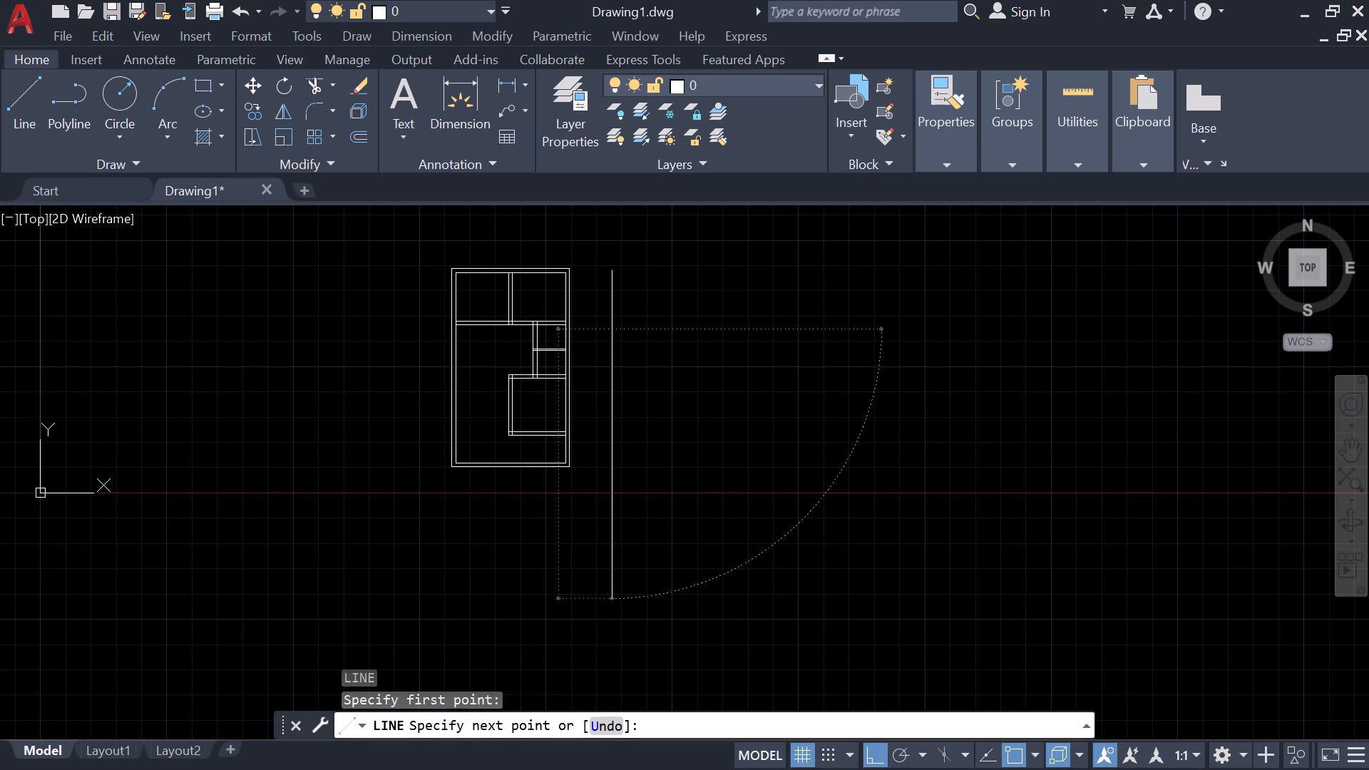
key("Escape")
Offset the 12' vertical line 3' to the right, and offset the resulting line another 3' to the right.
scroll(624, 294, "up", 3)
middle_click_drag(624, 294, 632, 281)
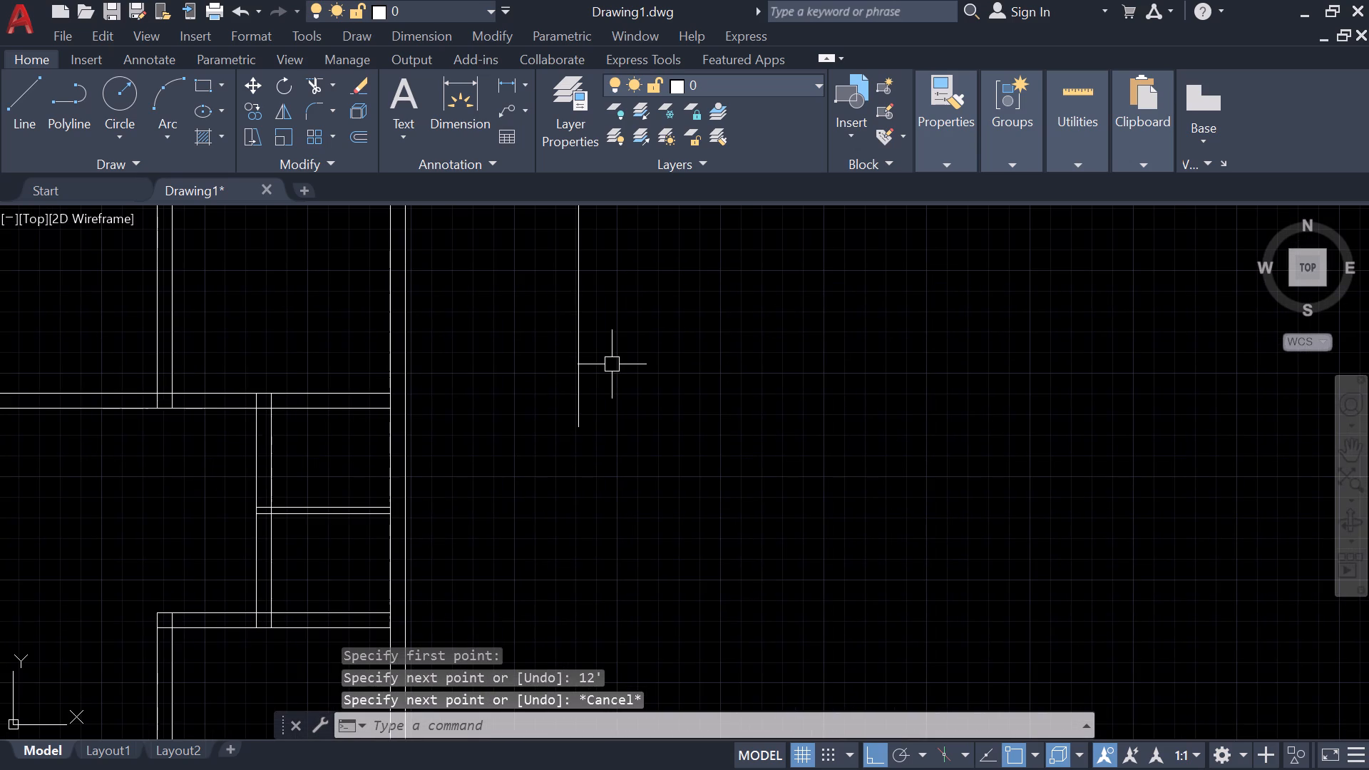
key("o")
key("Return")
type("3'")
key("Return")
left_click(580, 274)
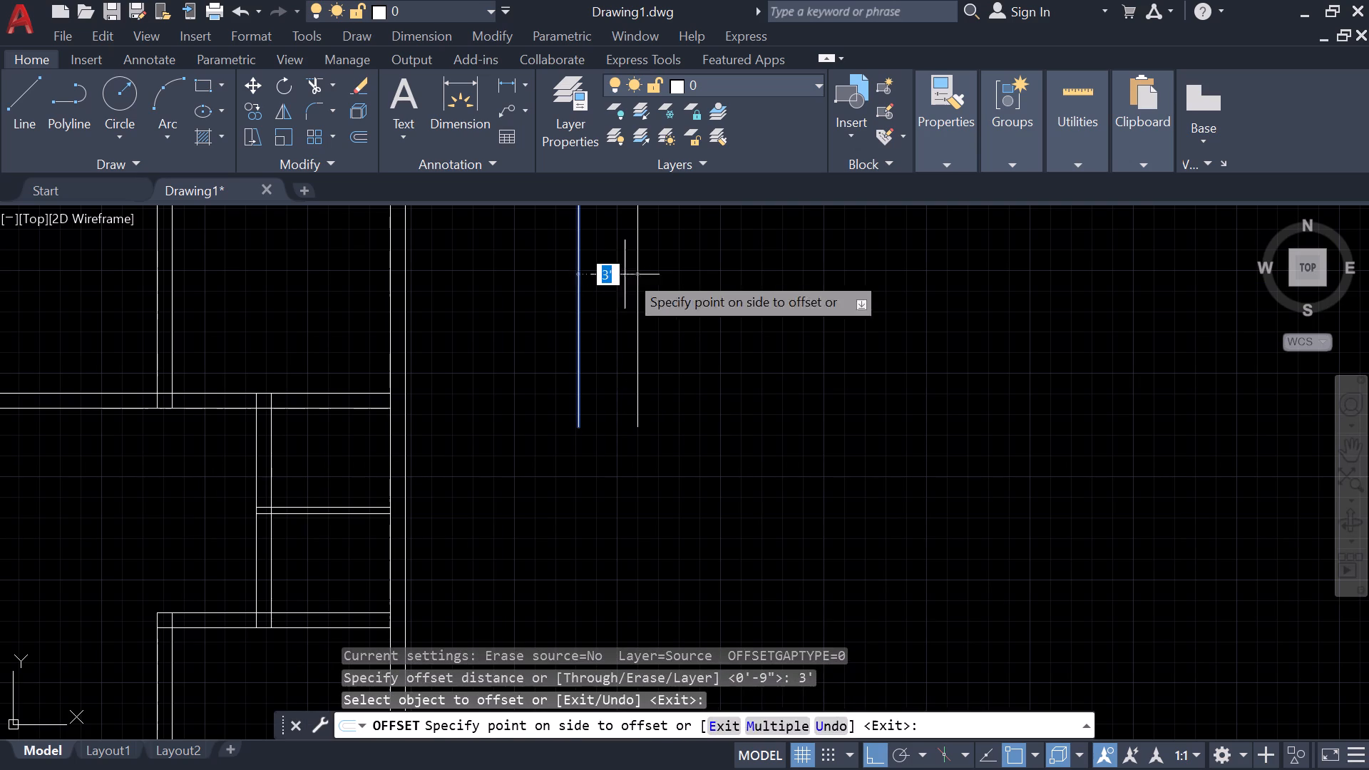
left_click(685, 267)
left_click(648, 267)
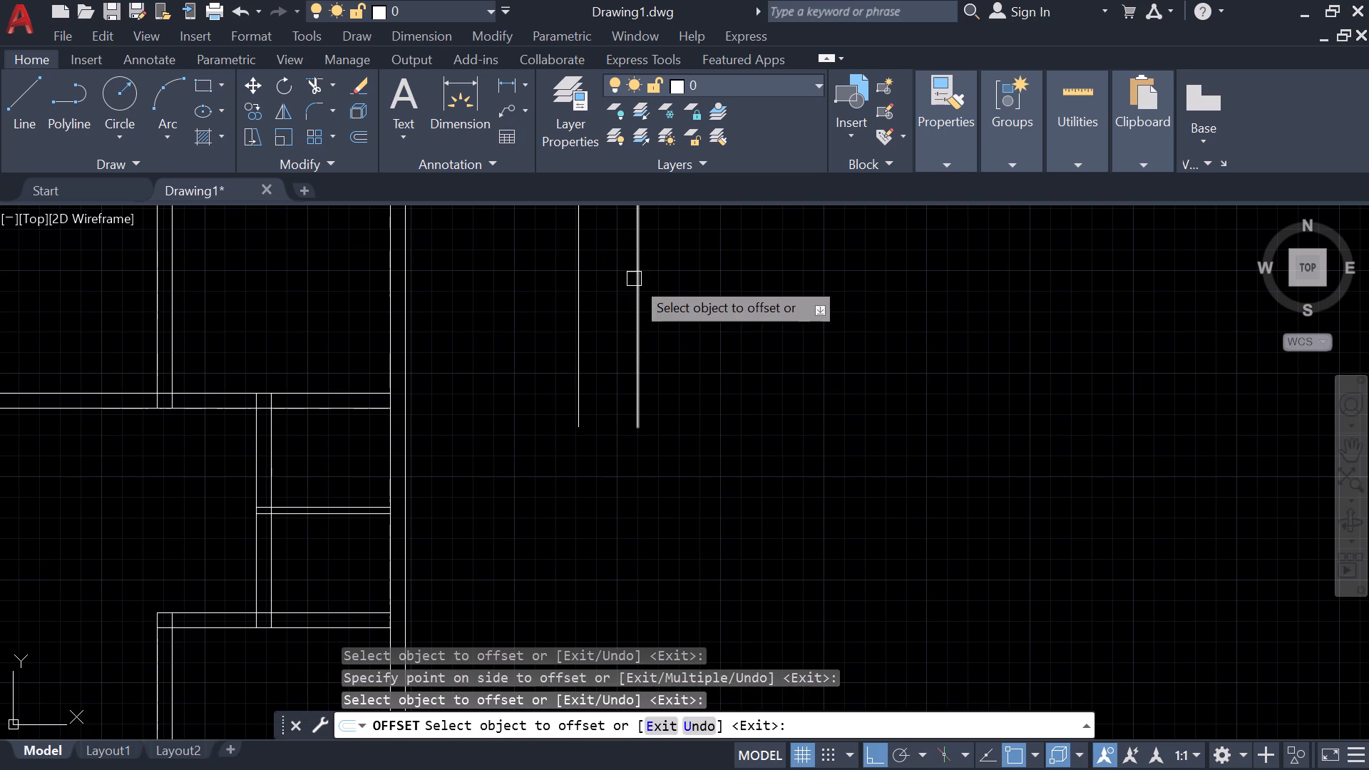
left_click(645, 279)
left_click(637, 284)
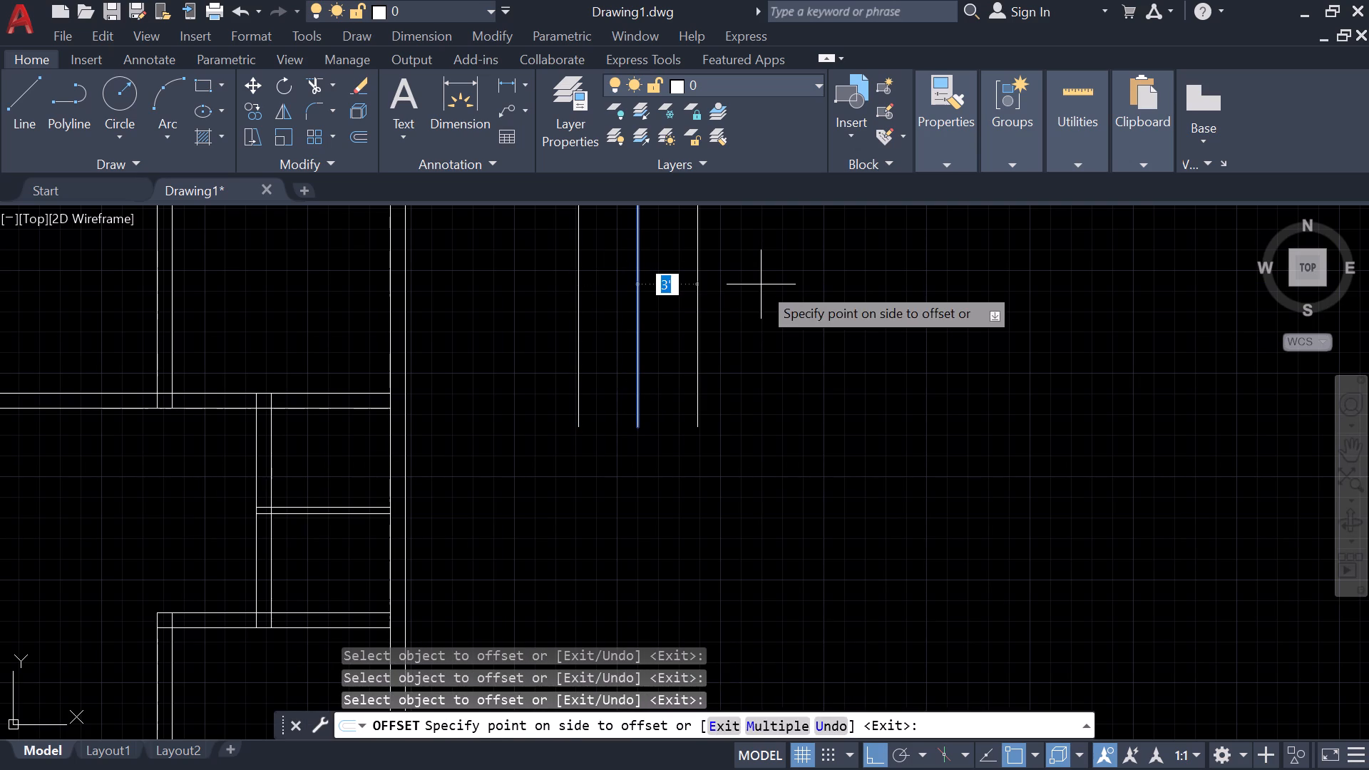
left_click(761, 284)
key("Escape")
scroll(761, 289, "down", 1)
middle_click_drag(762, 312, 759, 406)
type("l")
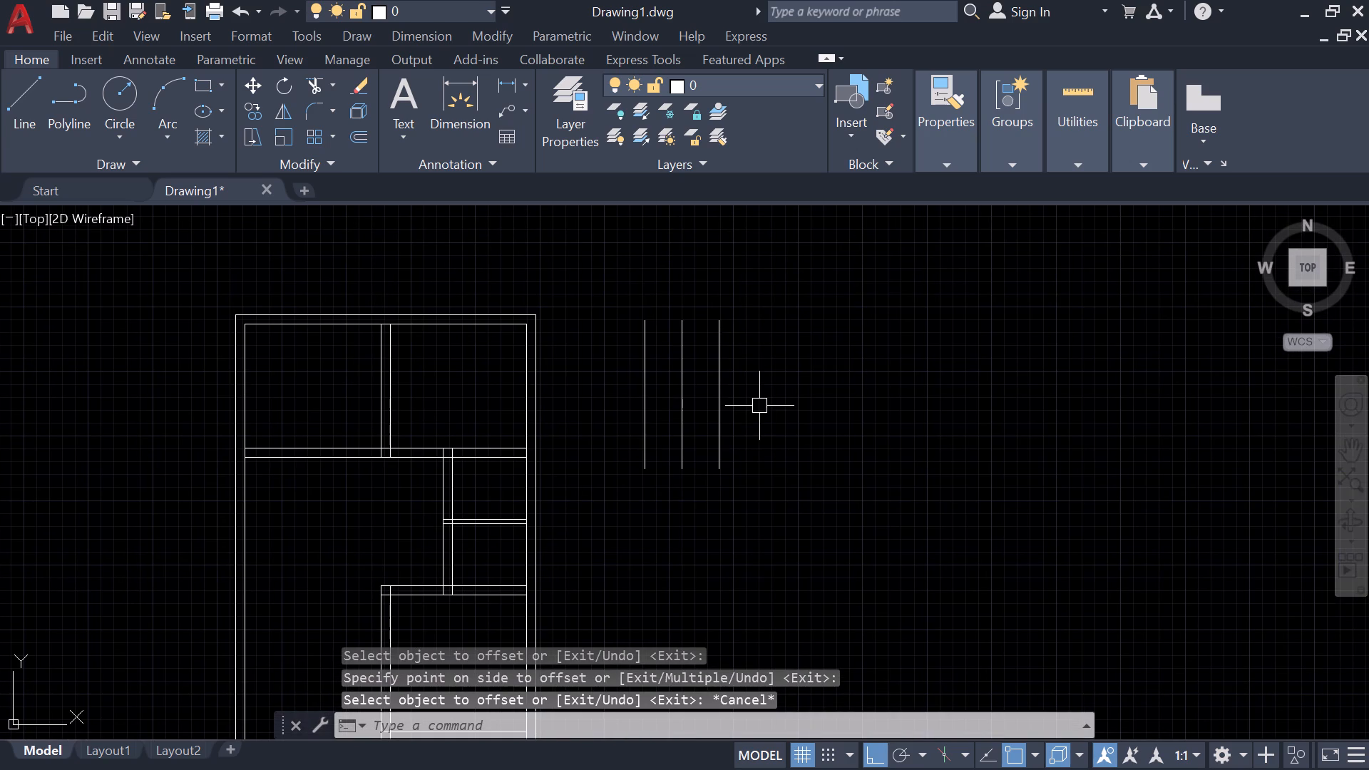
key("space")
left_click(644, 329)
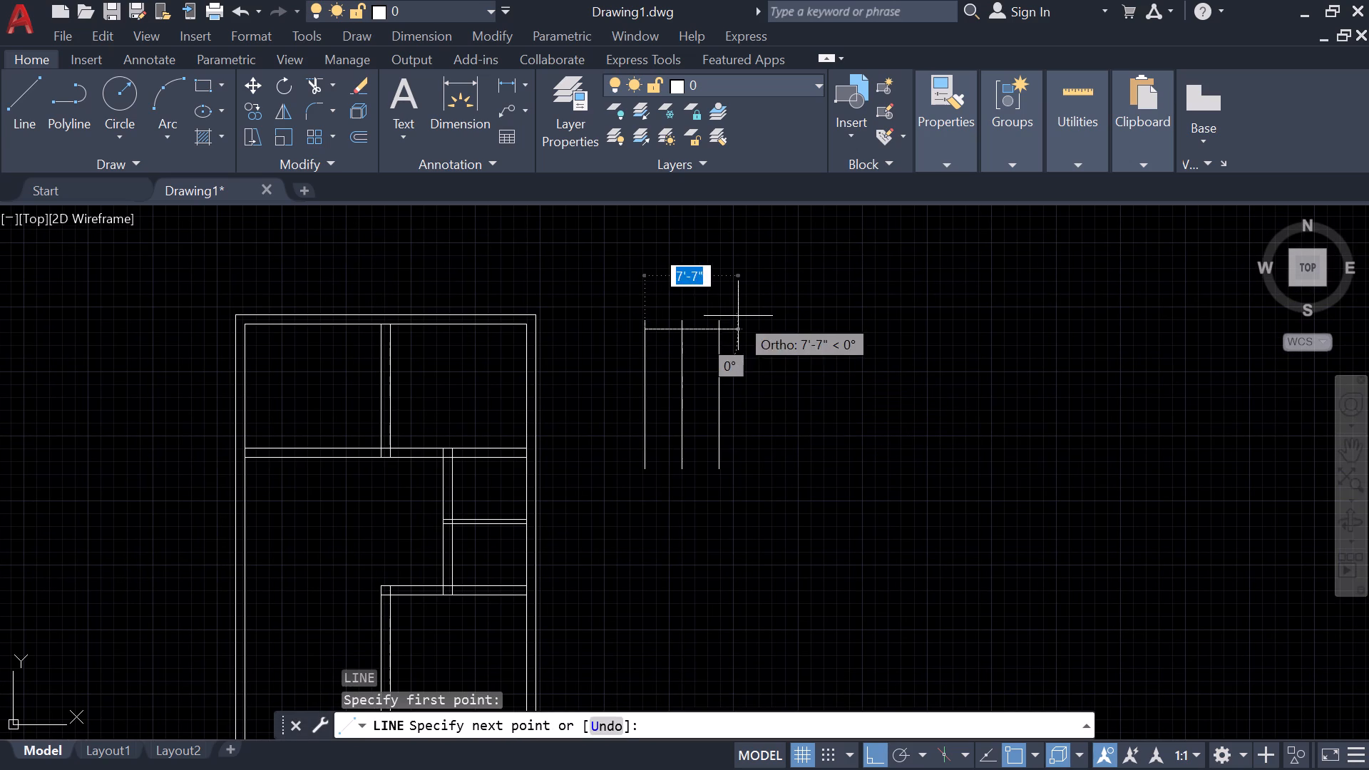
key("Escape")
Draw a horizontal line joining the top ends of the three vertical lines, from the leftmost to the rightmost.
type("l")
key("space")
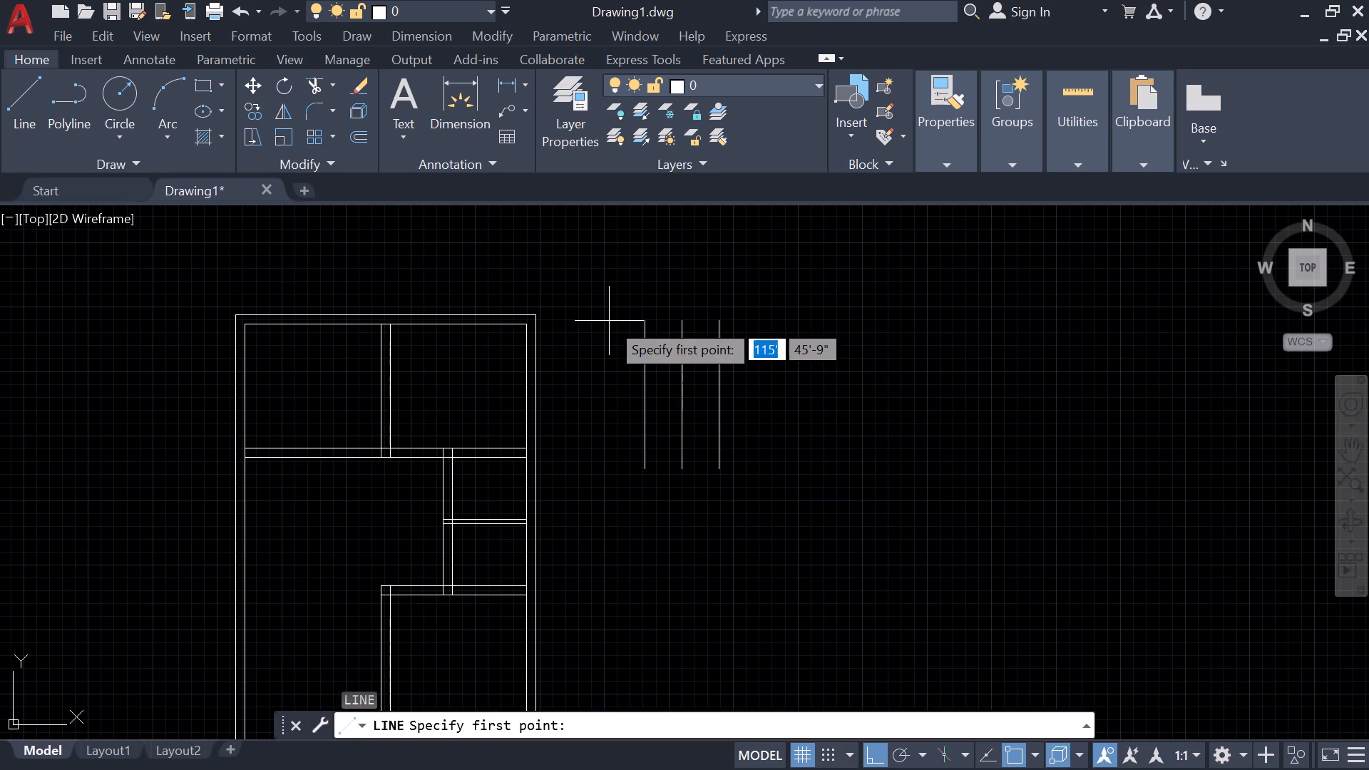
left_click(647, 319)
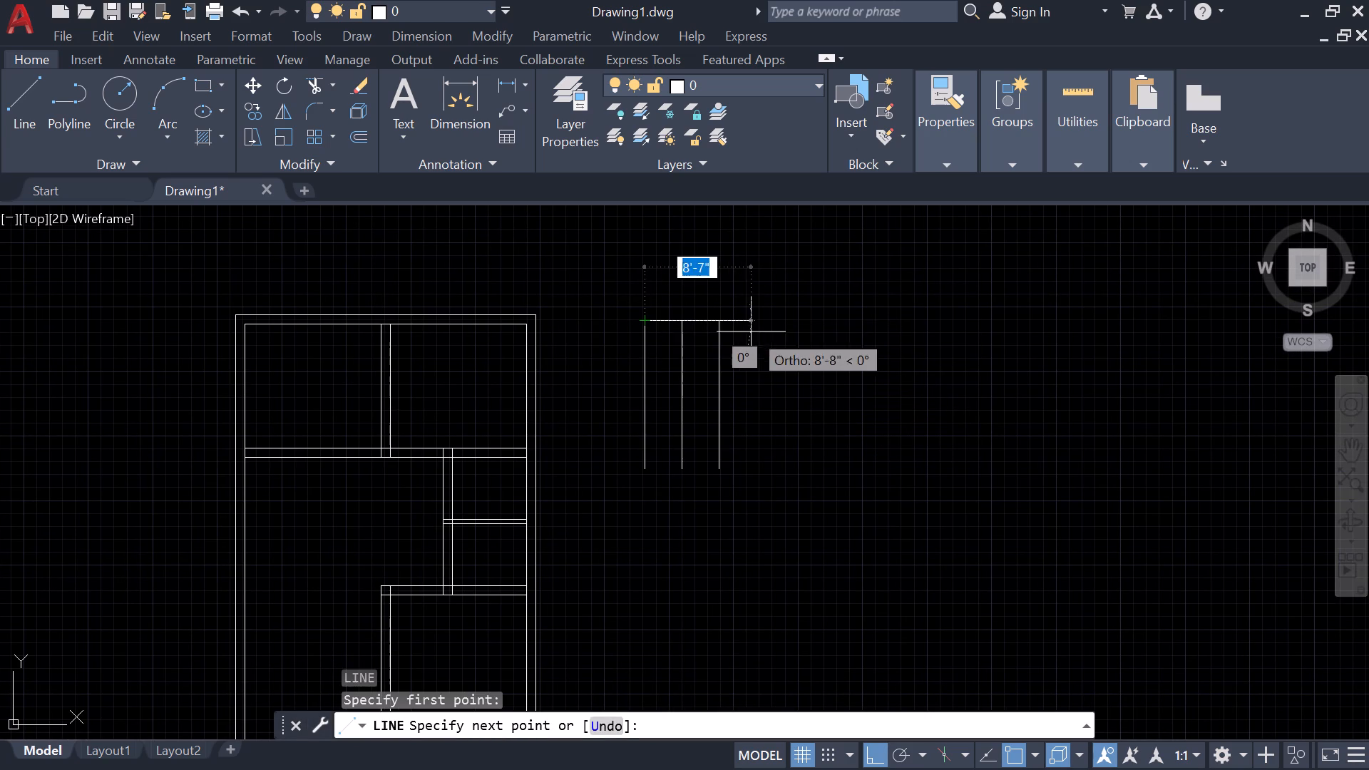
left_click(722, 321)
key("Escape")
Offset the top horizontal line of the stair outline 3' downward to form the landing edge.
scroll(734, 436, "down", 1)
scroll(676, 414, "up", 1)
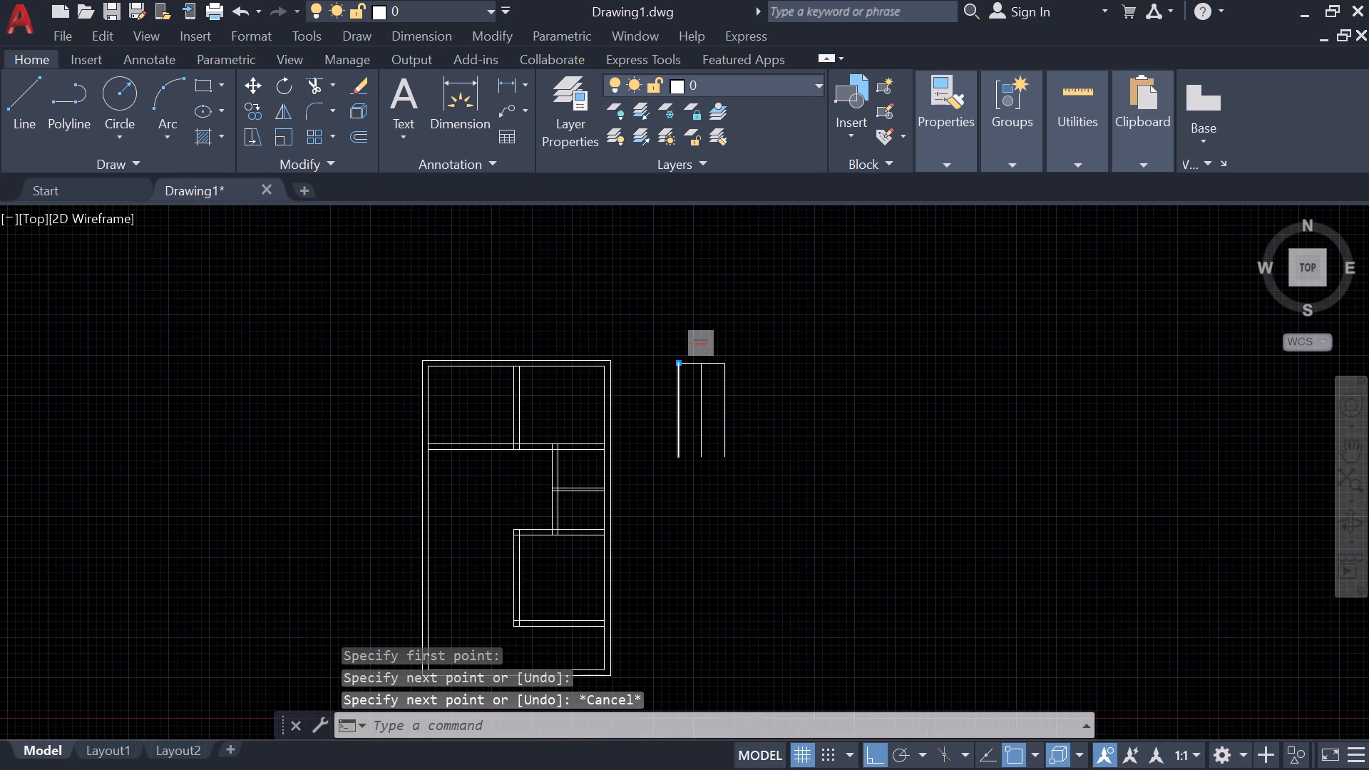
key("o")
key("Return")
type("3'")
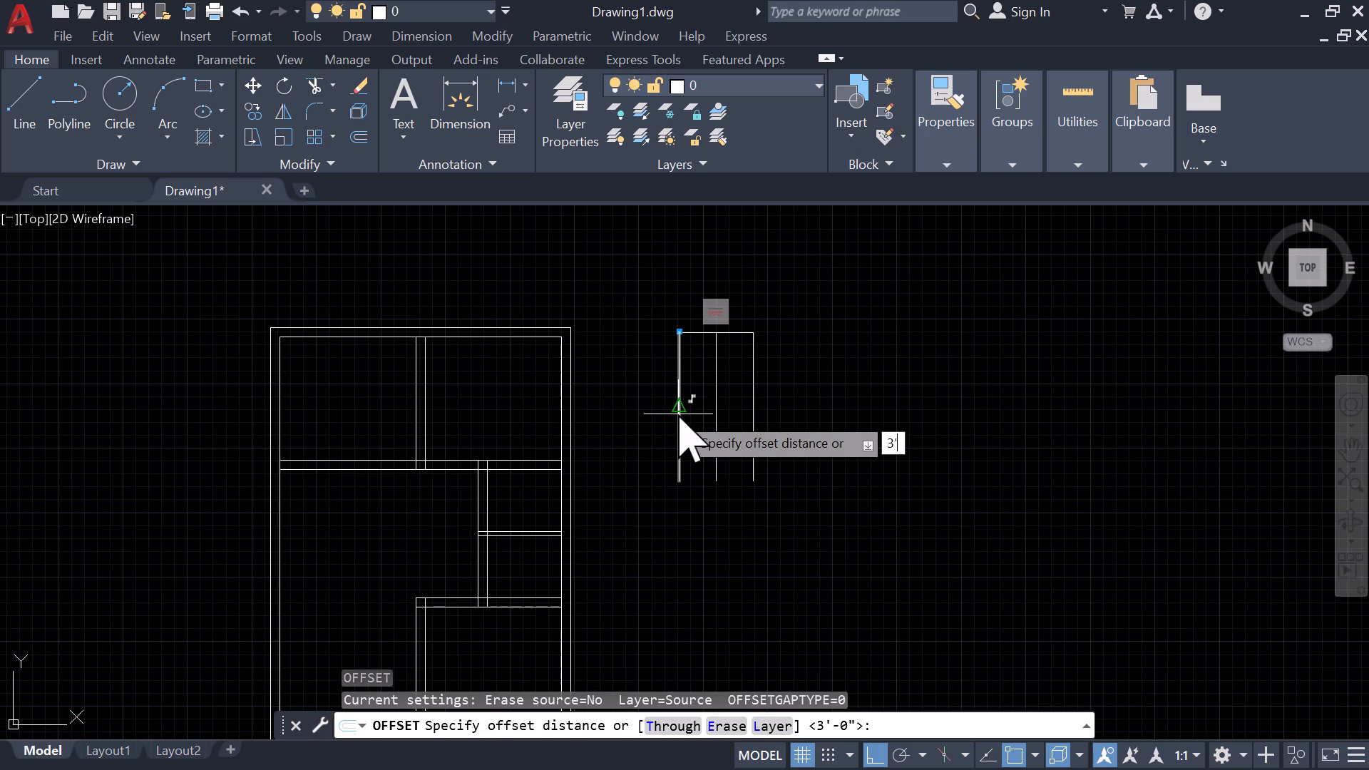
key("Return")
scroll(684, 307, "up", 5)
scroll(798, 416, "down", 1)
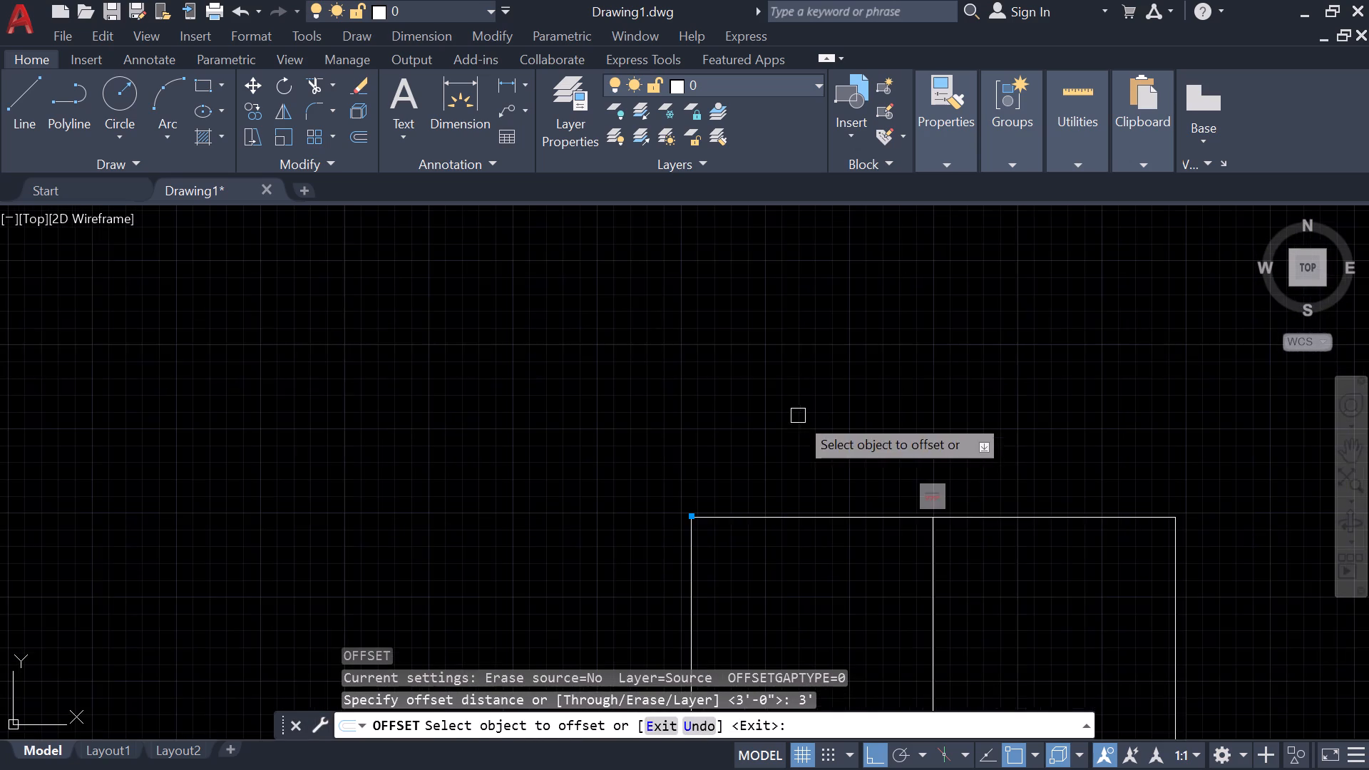
middle_click_drag(798, 416, 709, 233)
left_click(774, 334)
left_click(779, 513)
key("Escape")
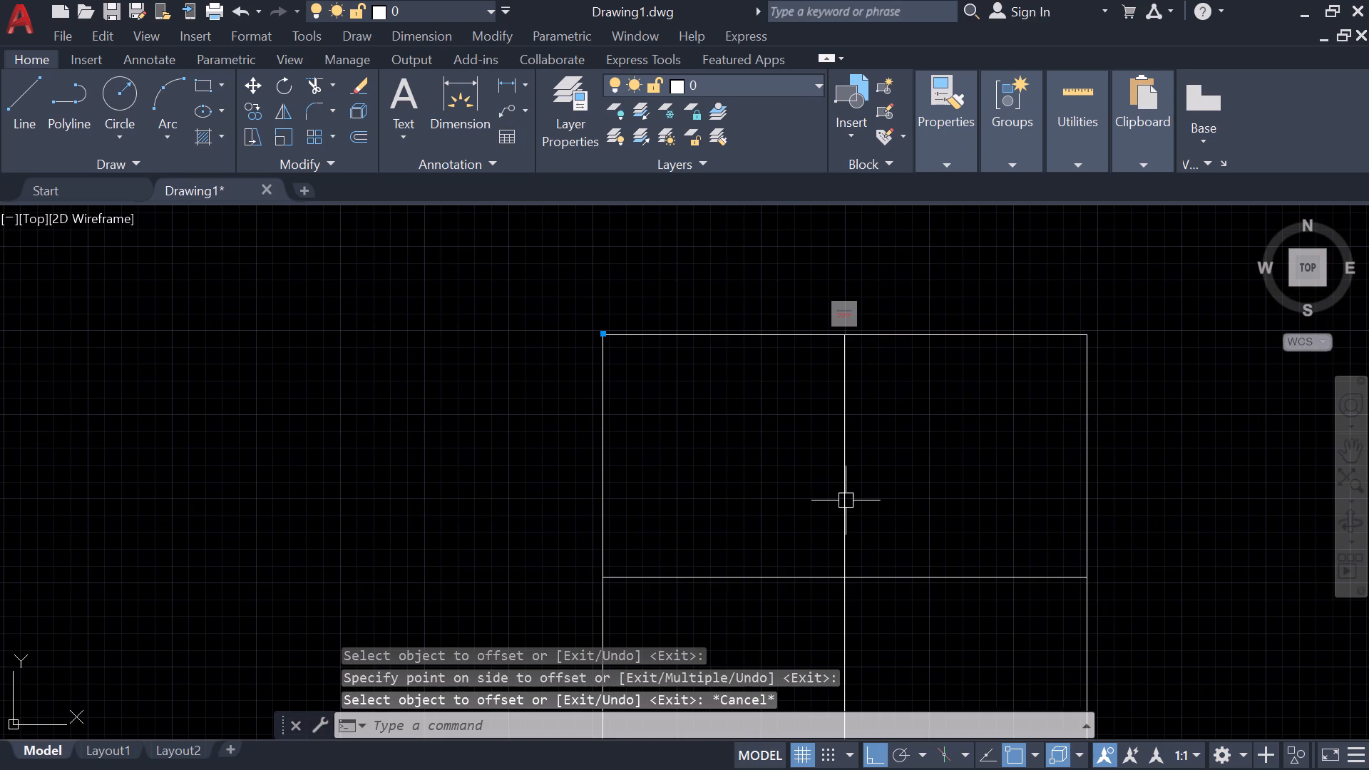
Trim the middle vertical line between the top line and the landing edge.
type("tr")
key("space")
left_click_drag(866, 497, 703, 503)
scroll(716, 513, "down", 3)
middle_click_drag(716, 513, 707, 450)
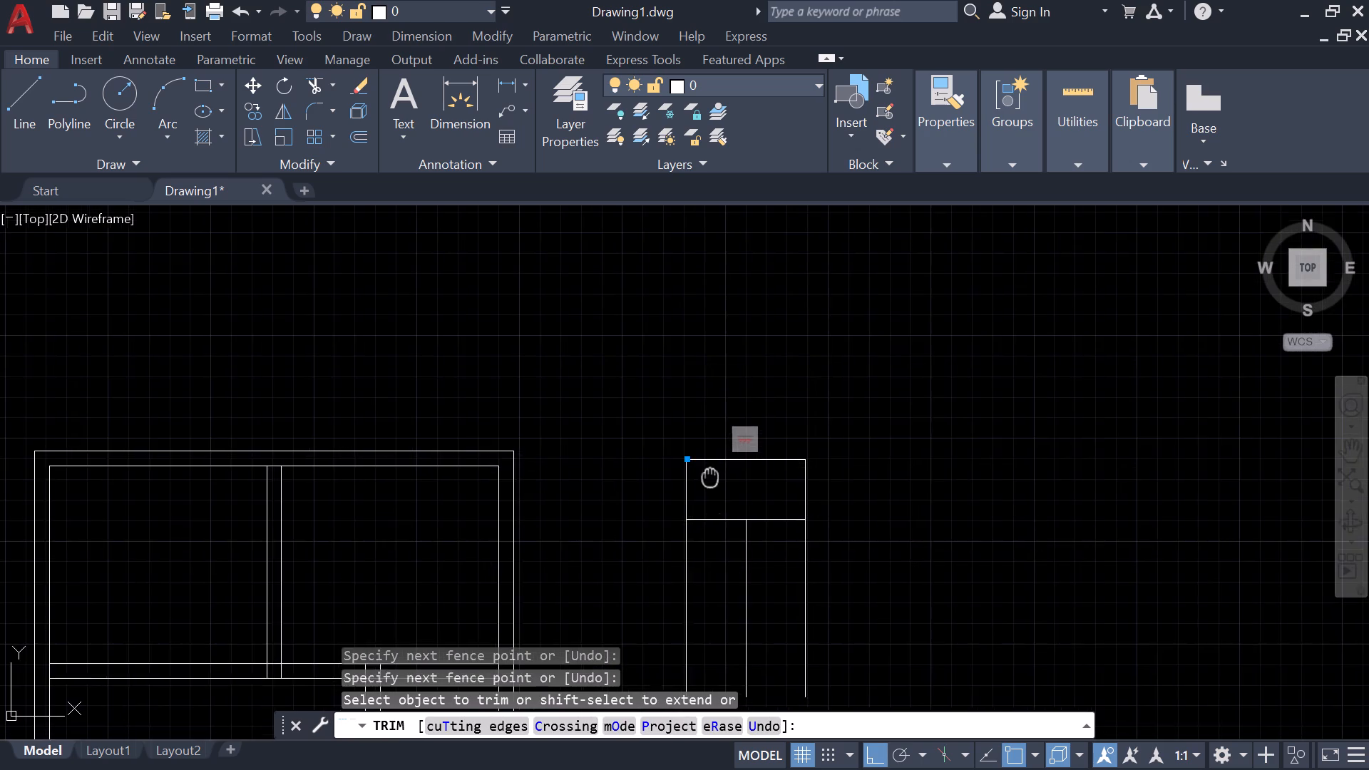
middle_click_drag(707, 450, 692, 329)
key("Escape")
Offset the landing edge 1' downward three times in succession to make the first three tread lines.
scroll(756, 391, "up", 1)
key("l")
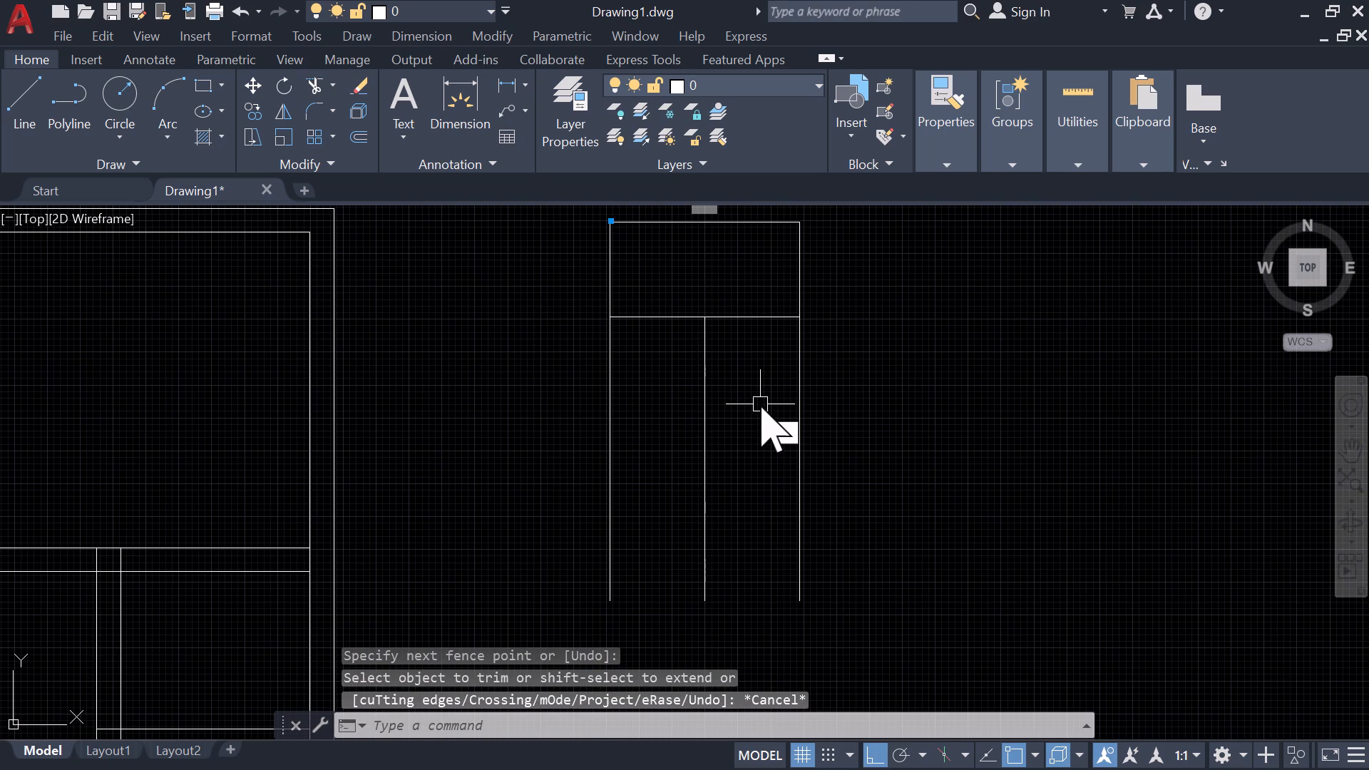
key("Escape")
key("o")
key("Return")
type("1'")
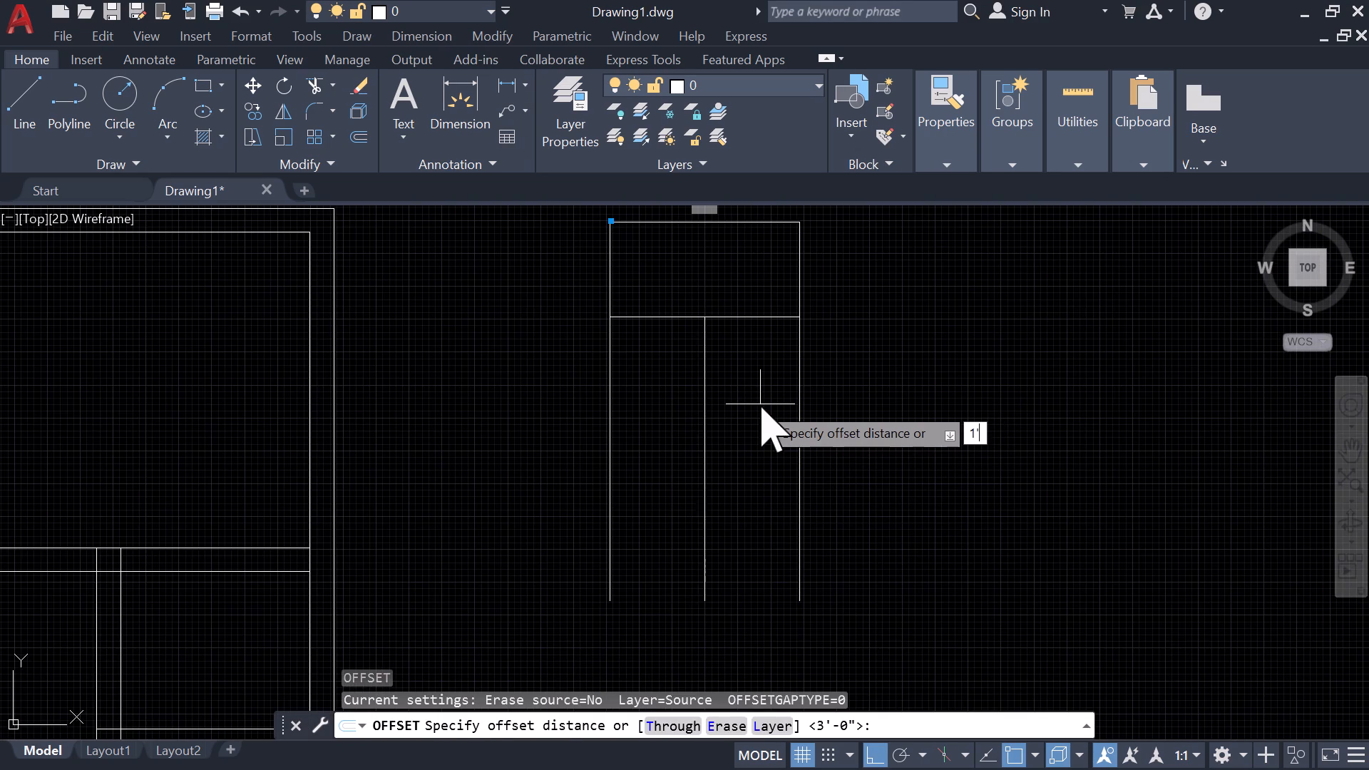
key("Return")
left_click(684, 318)
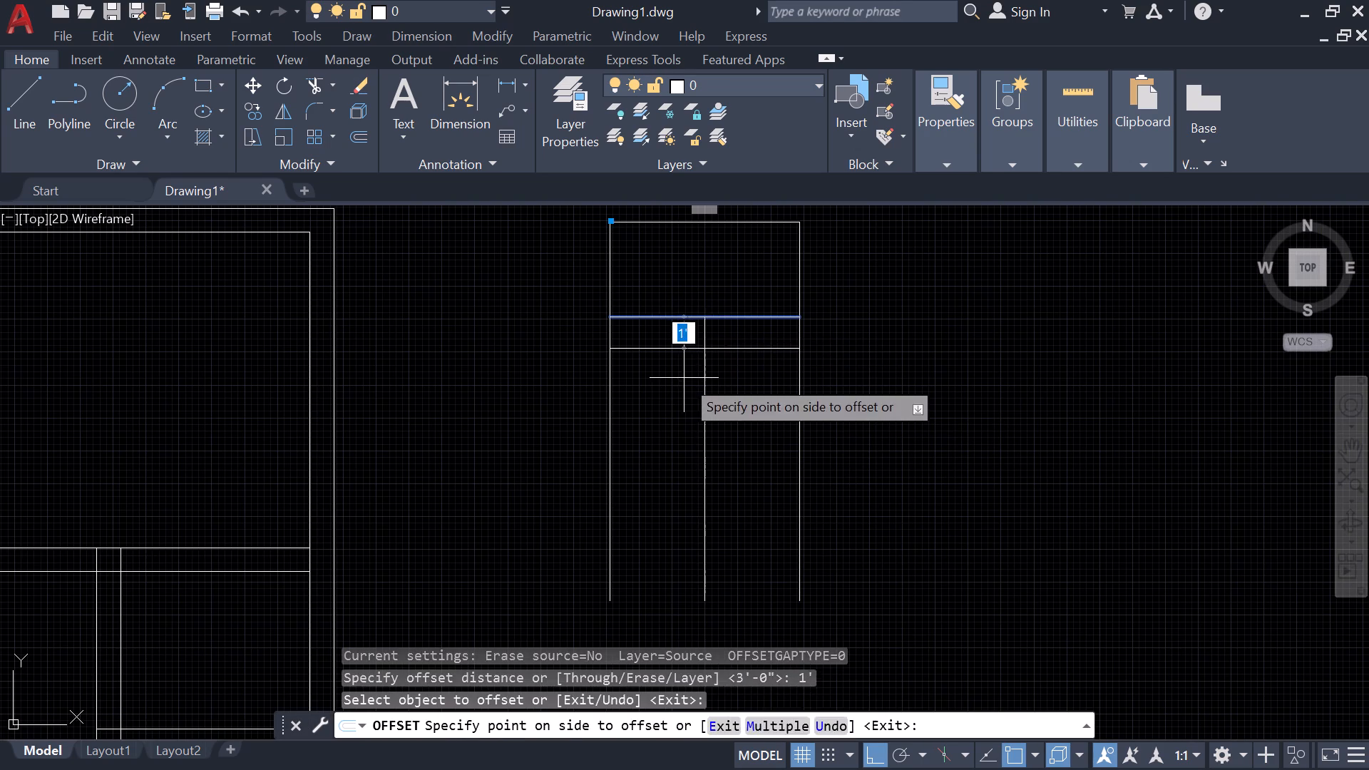
left_click(685, 384)
left_click(684, 357)
left_click_drag(694, 345, 698, 359)
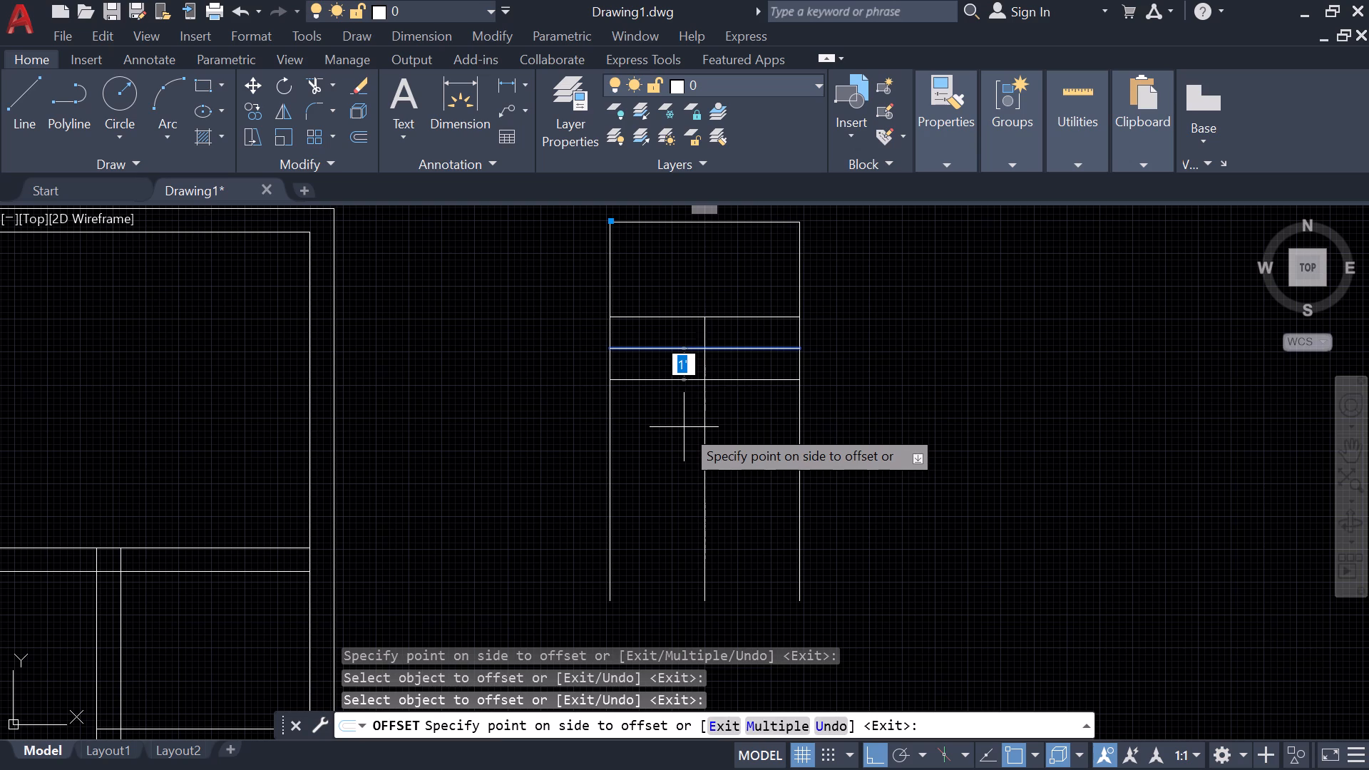
left_click(684, 427)
left_click(680, 381)
left_click(689, 466)
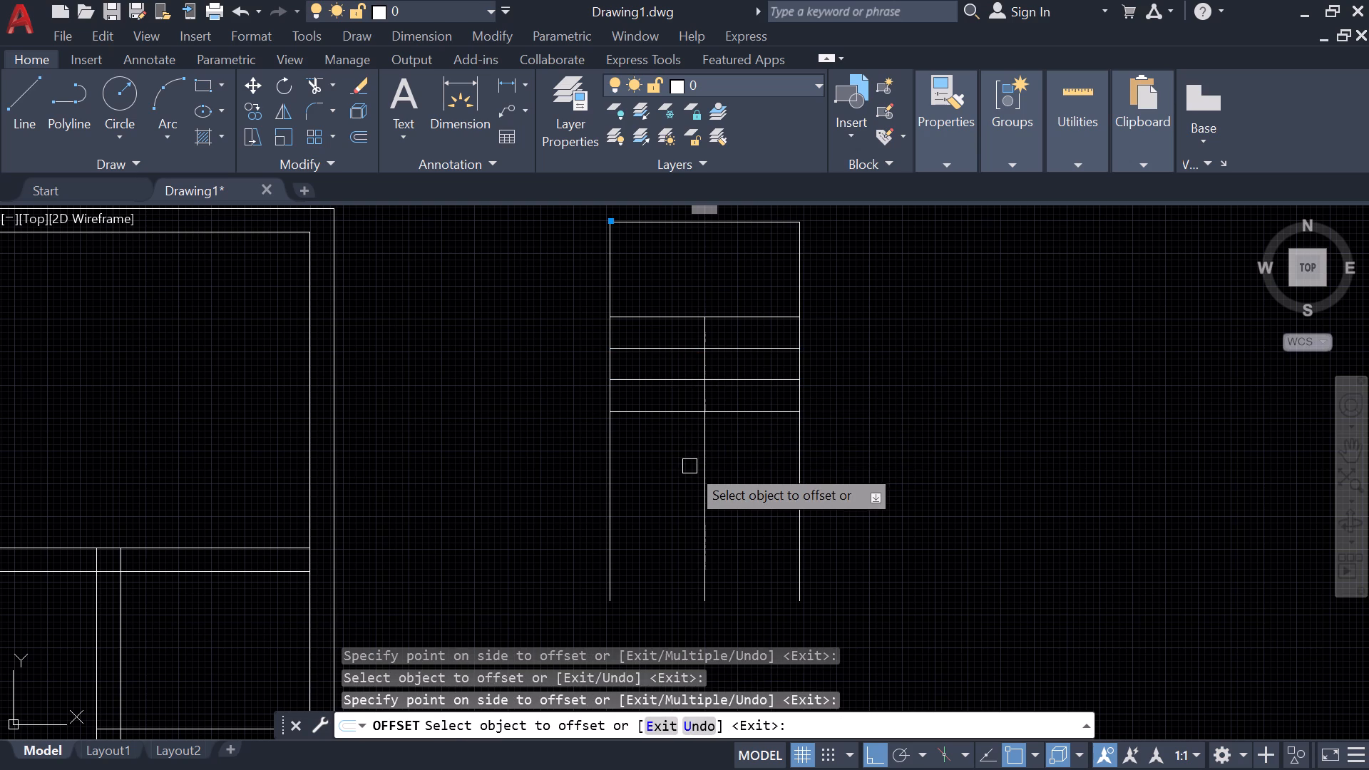
Offset the lowest tread line 1' downward five times in succession to add five more treads.
left_click(687, 416)
left_click(684, 463)
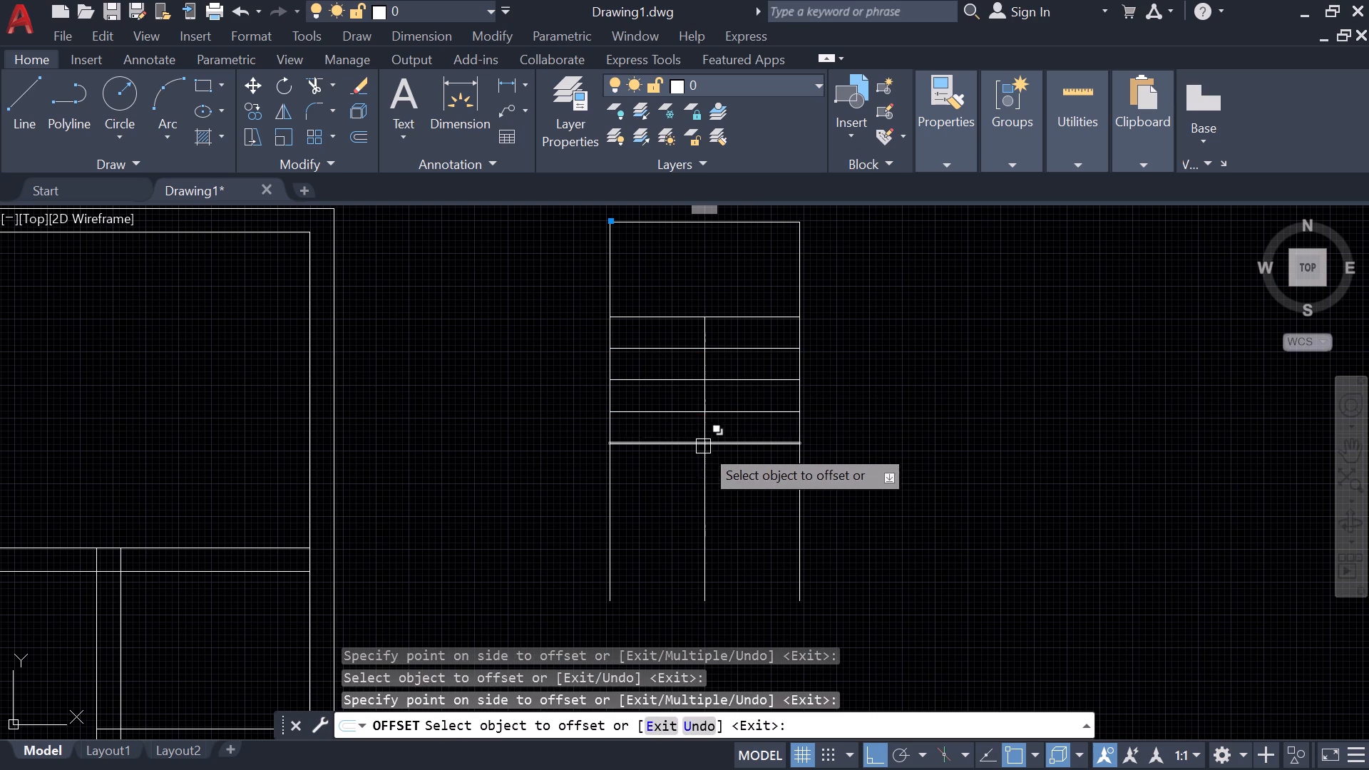
left_click(703, 446)
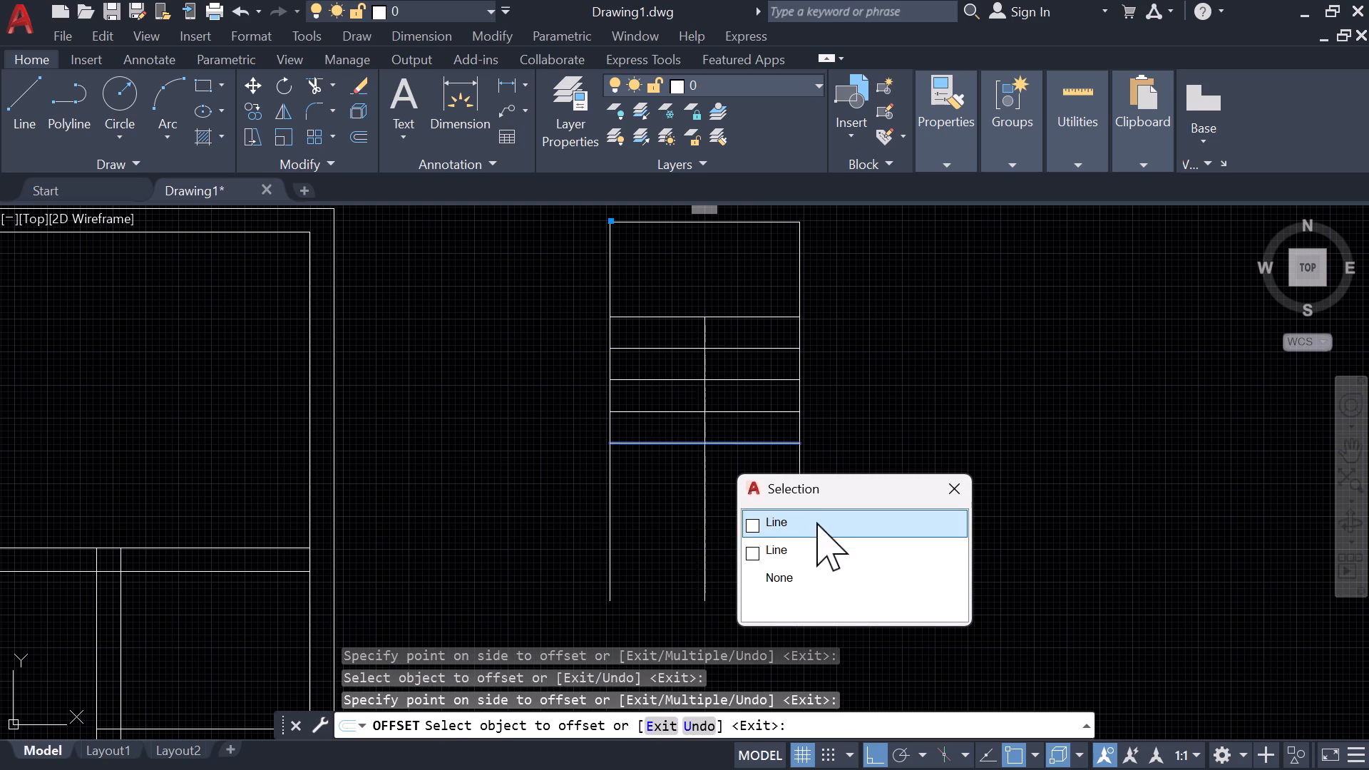
left_click(816, 522)
left_click(689, 493)
left_click(684, 474)
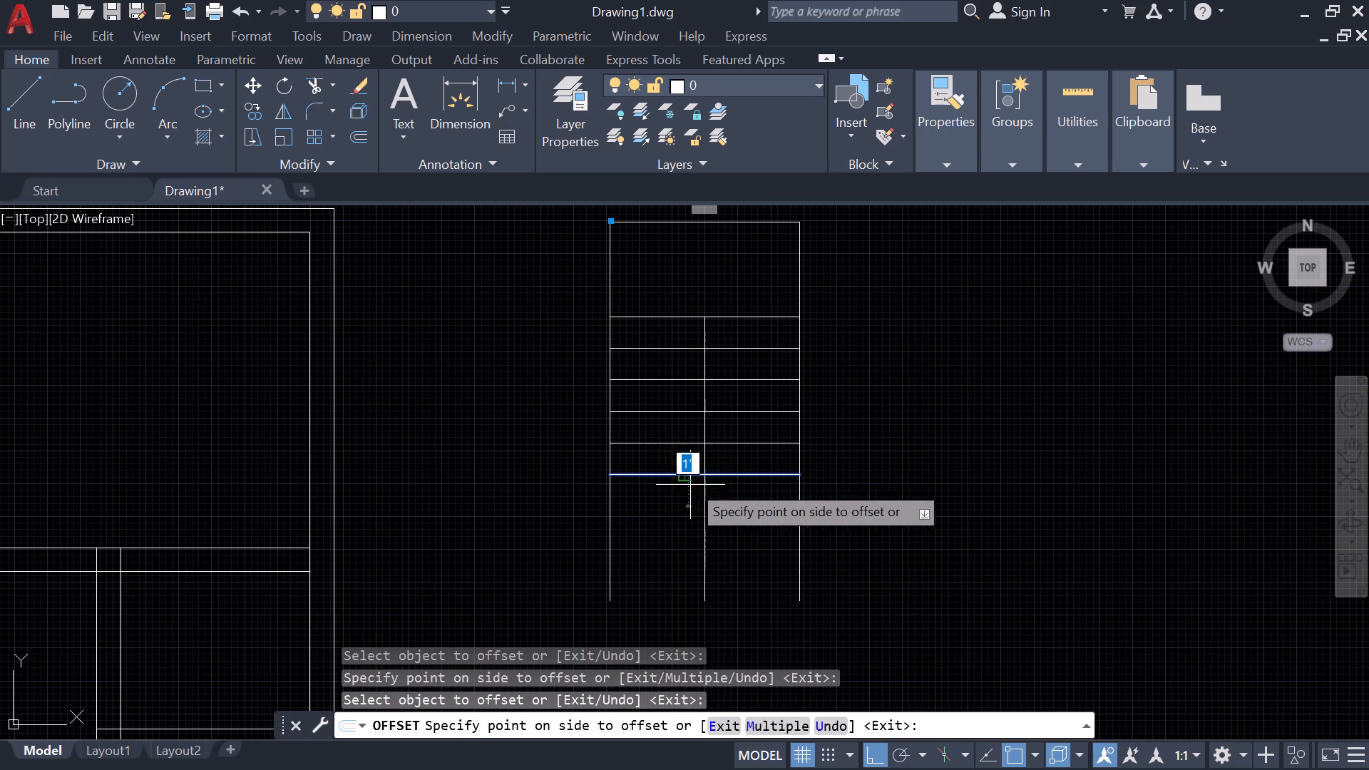
type("m")
key("space")
left_click(693, 502)
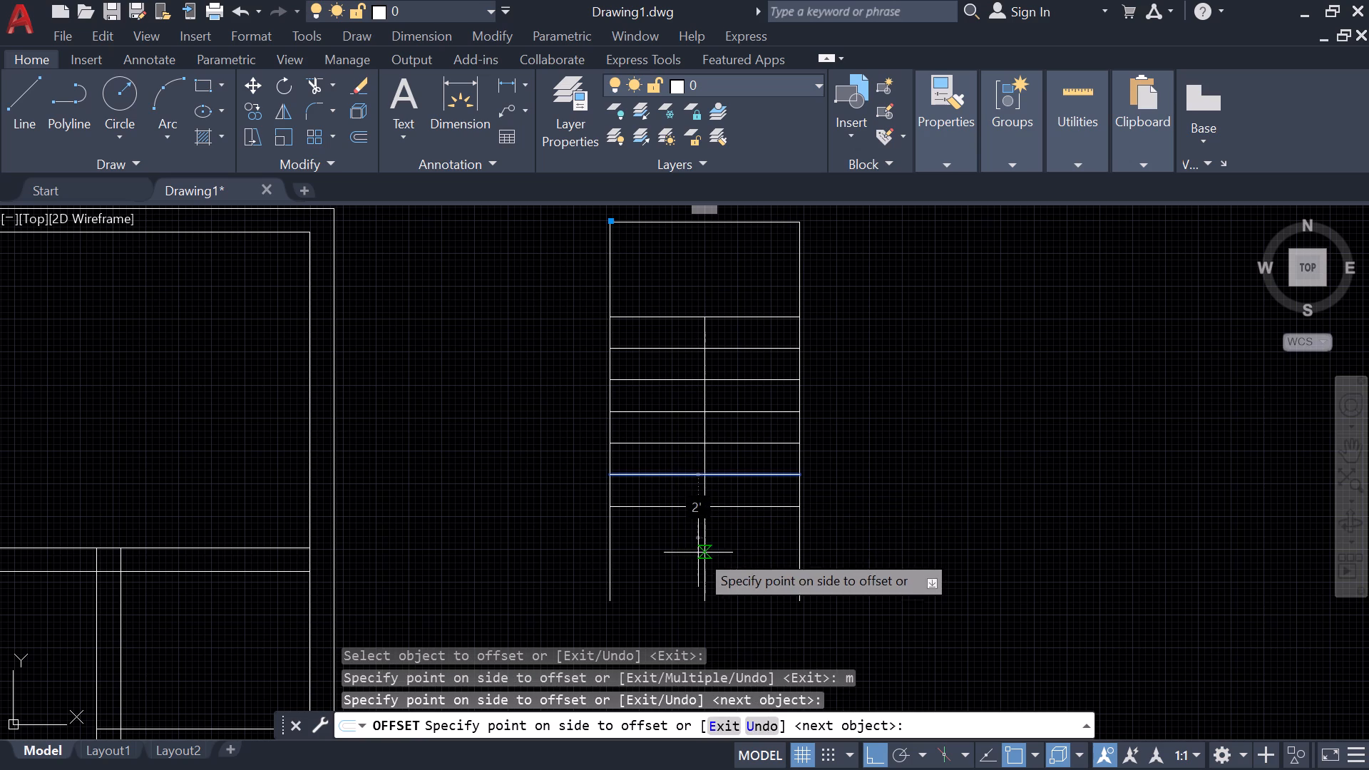
left_click(698, 555)
left_click(675, 592)
key("Escape")
Offset the lowest tread line 1' downward once to close the bottom of the stair outline.
scroll(851, 493, "down", 1)
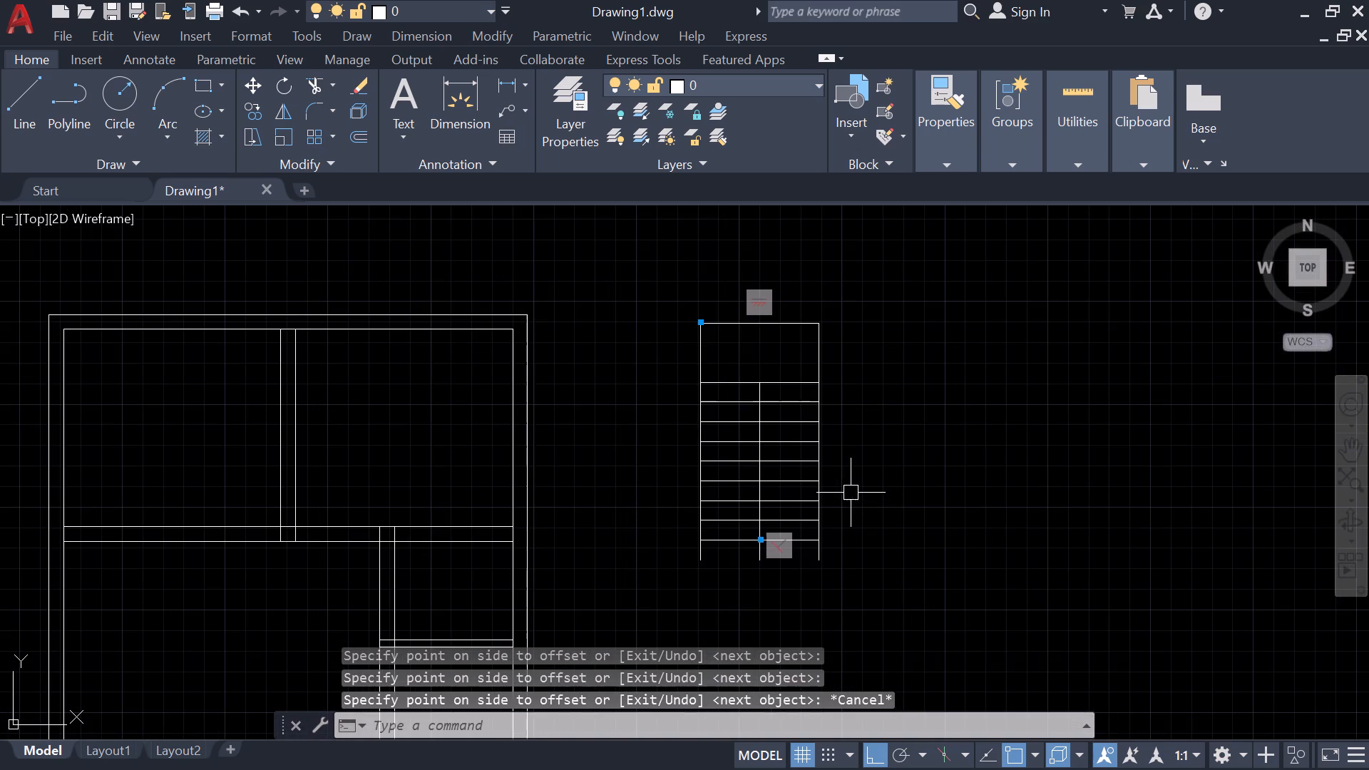
scroll(726, 555, "up", 1)
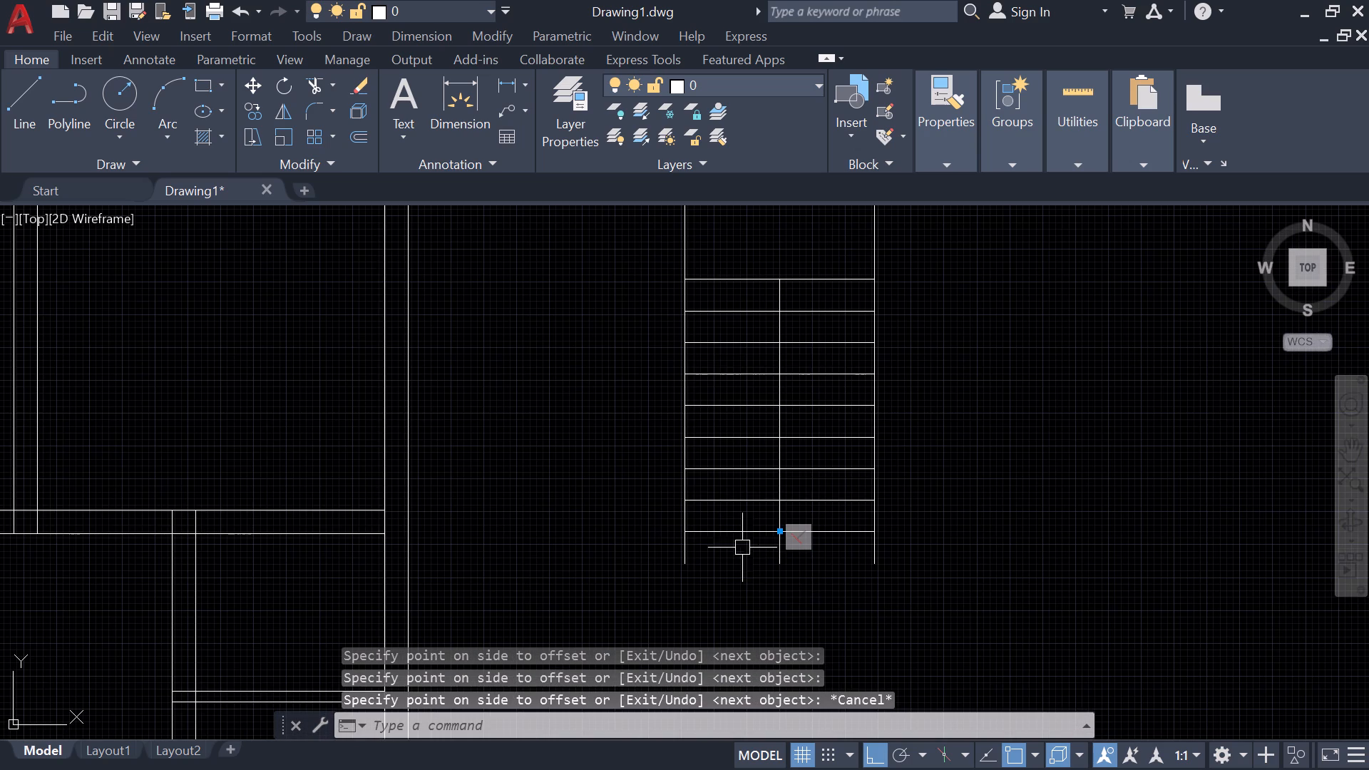
type("o")
key("space")
key("space")
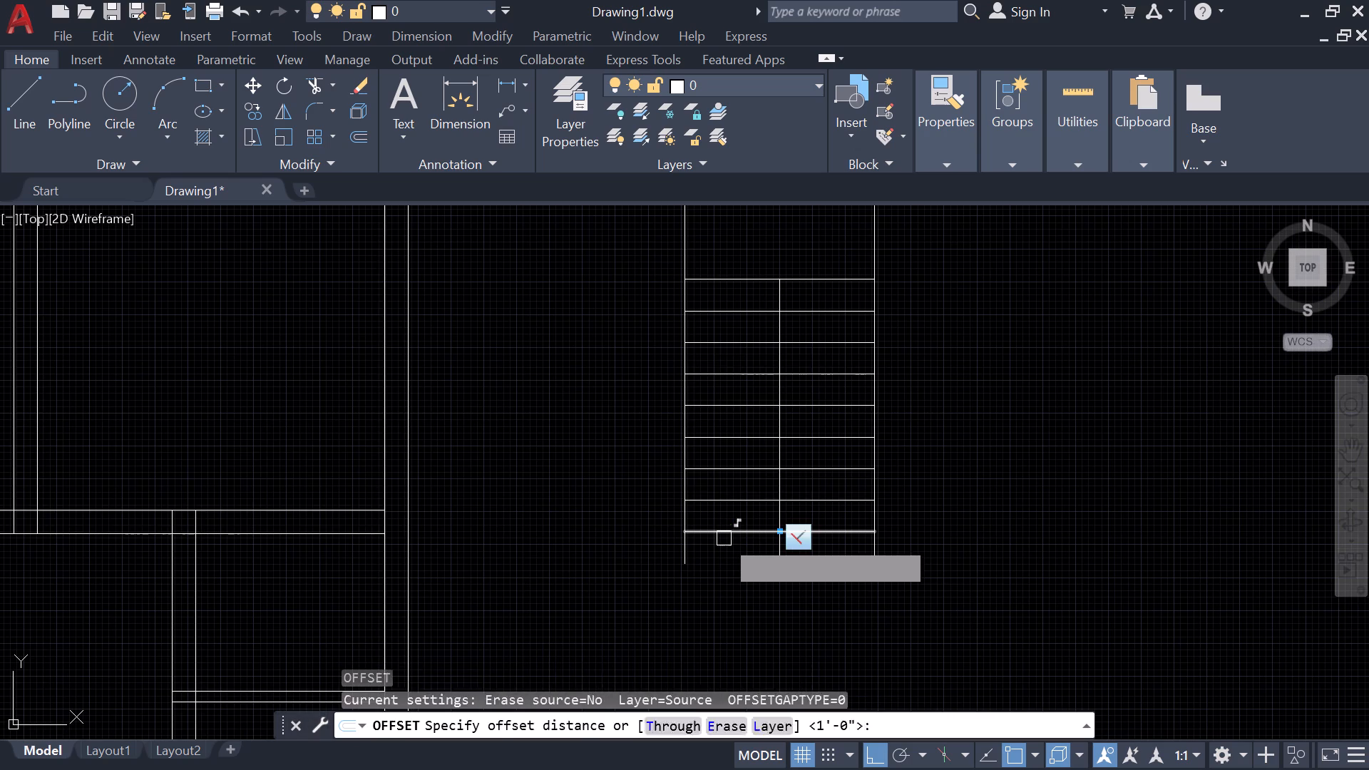
left_click_drag(726, 523, 735, 528)
left_click(742, 533)
left_click(744, 567)
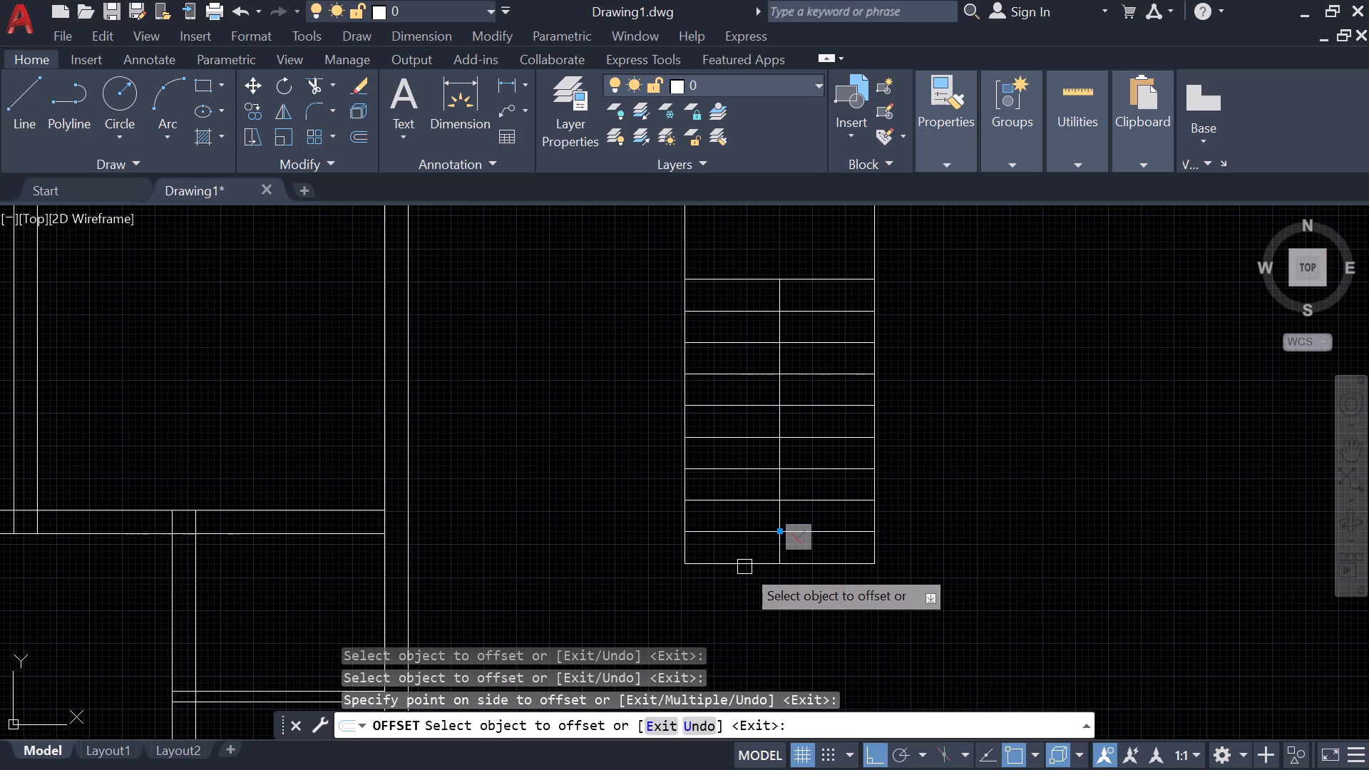
key("Escape")
Hide the constraint markers at the middle line's lower tread and above the stair's top line.
scroll(790, 561, "down", 2)
scroll(861, 508, "up", 1)
middle_click_drag(861, 508, 866, 472)
scroll(861, 508, "up", 1)
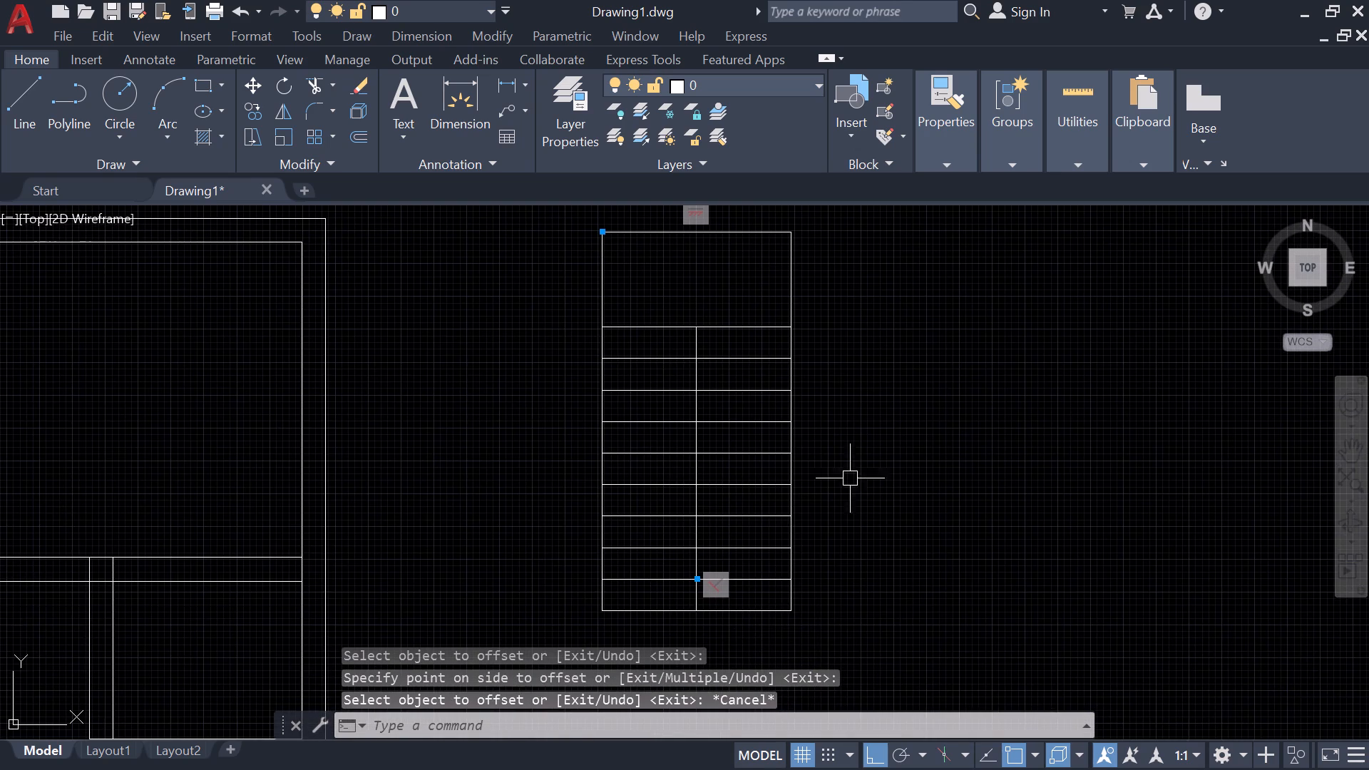
scroll(694, 574, "up", 2)
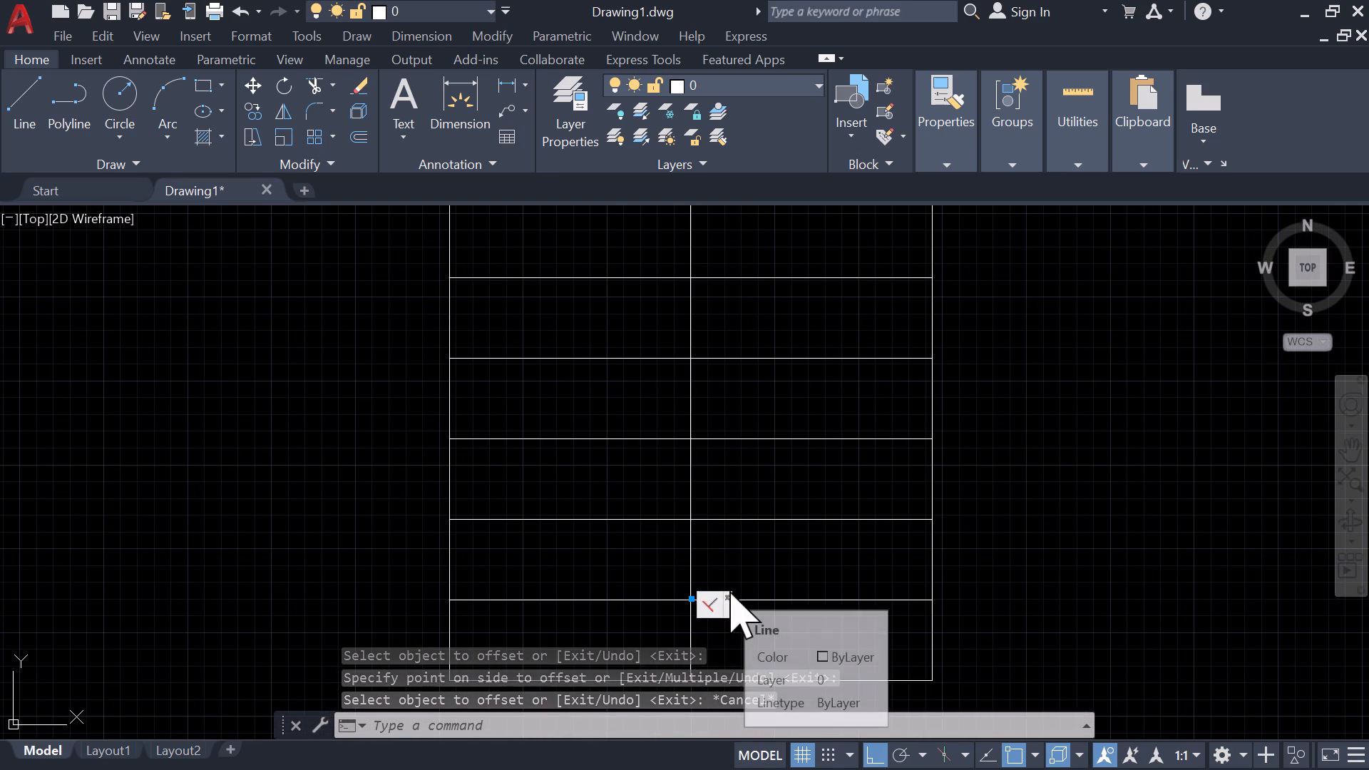
left_click(729, 593)
middle_click_drag(712, 350, 689, 640)
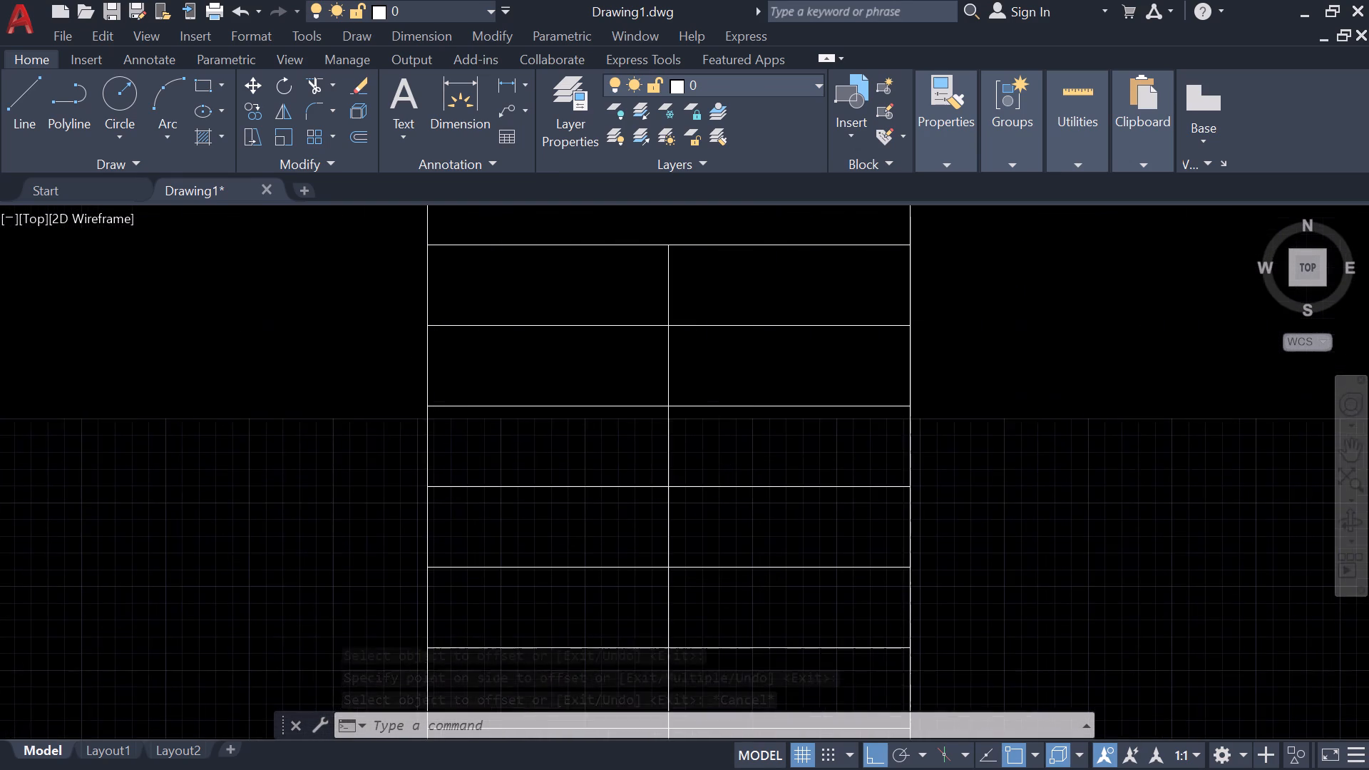
scroll(699, 379, "down", 3)
scroll(715, 251, "up", 2)
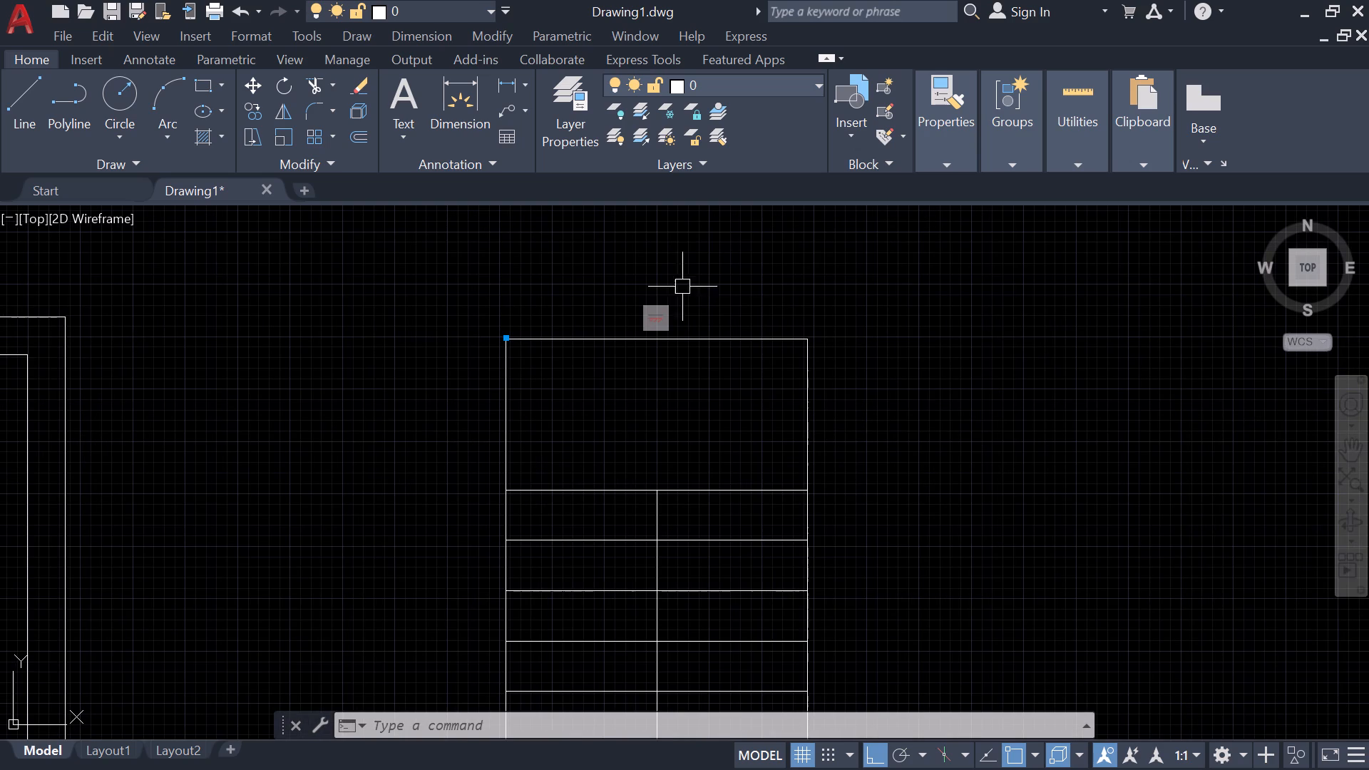
left_click(671, 307)
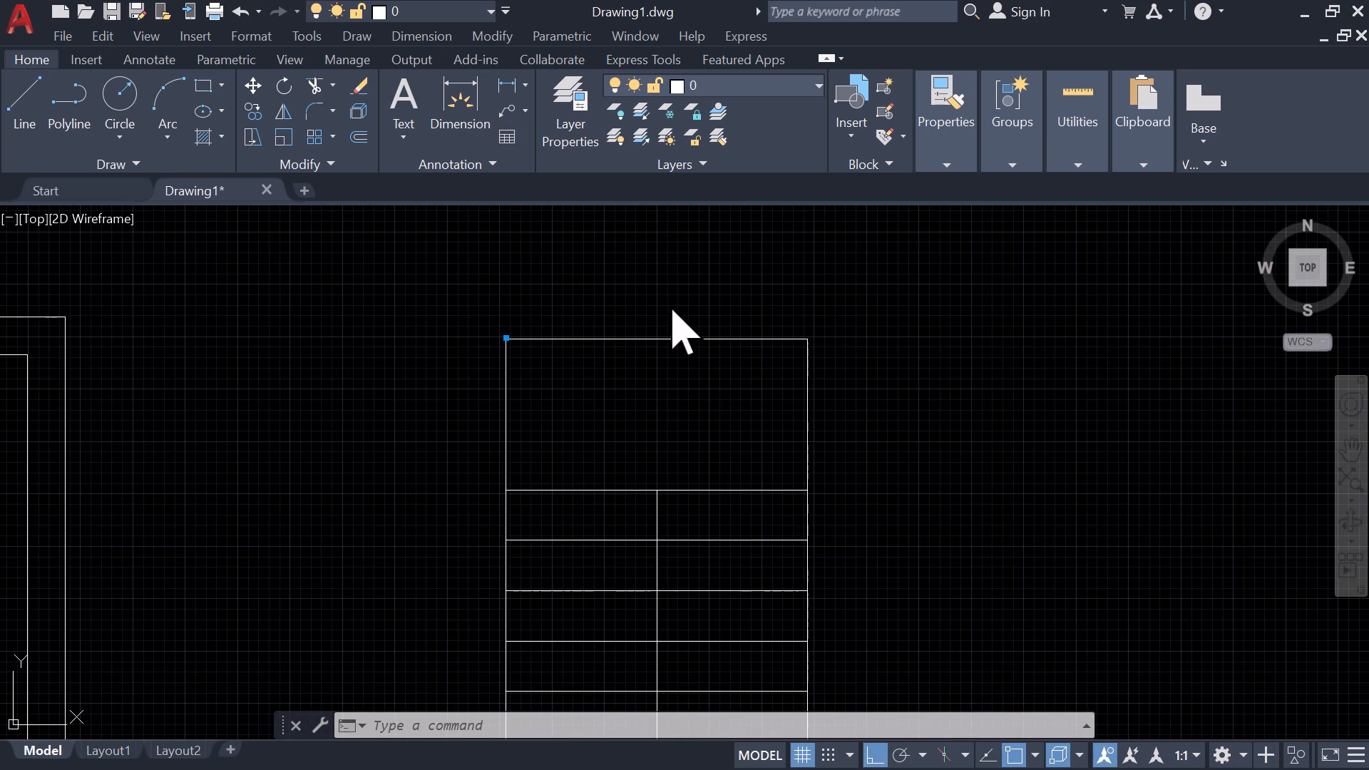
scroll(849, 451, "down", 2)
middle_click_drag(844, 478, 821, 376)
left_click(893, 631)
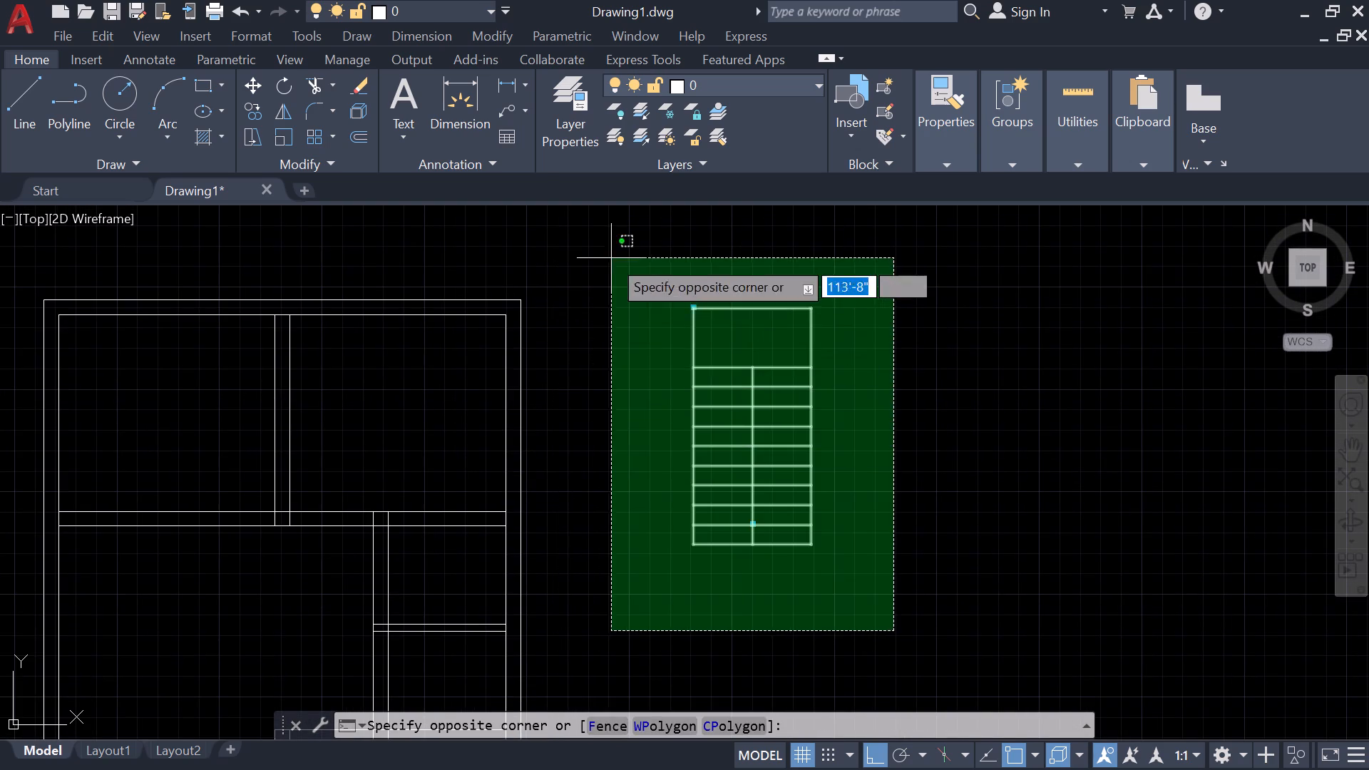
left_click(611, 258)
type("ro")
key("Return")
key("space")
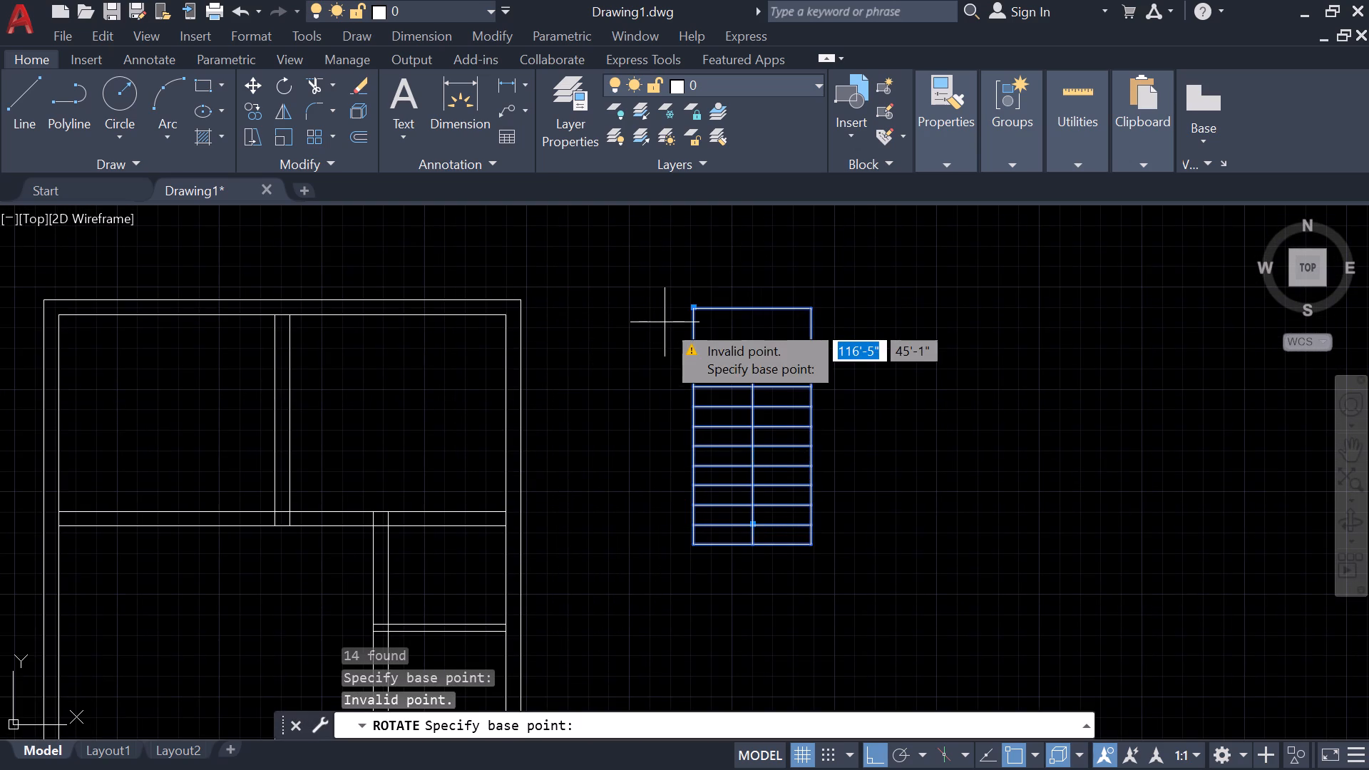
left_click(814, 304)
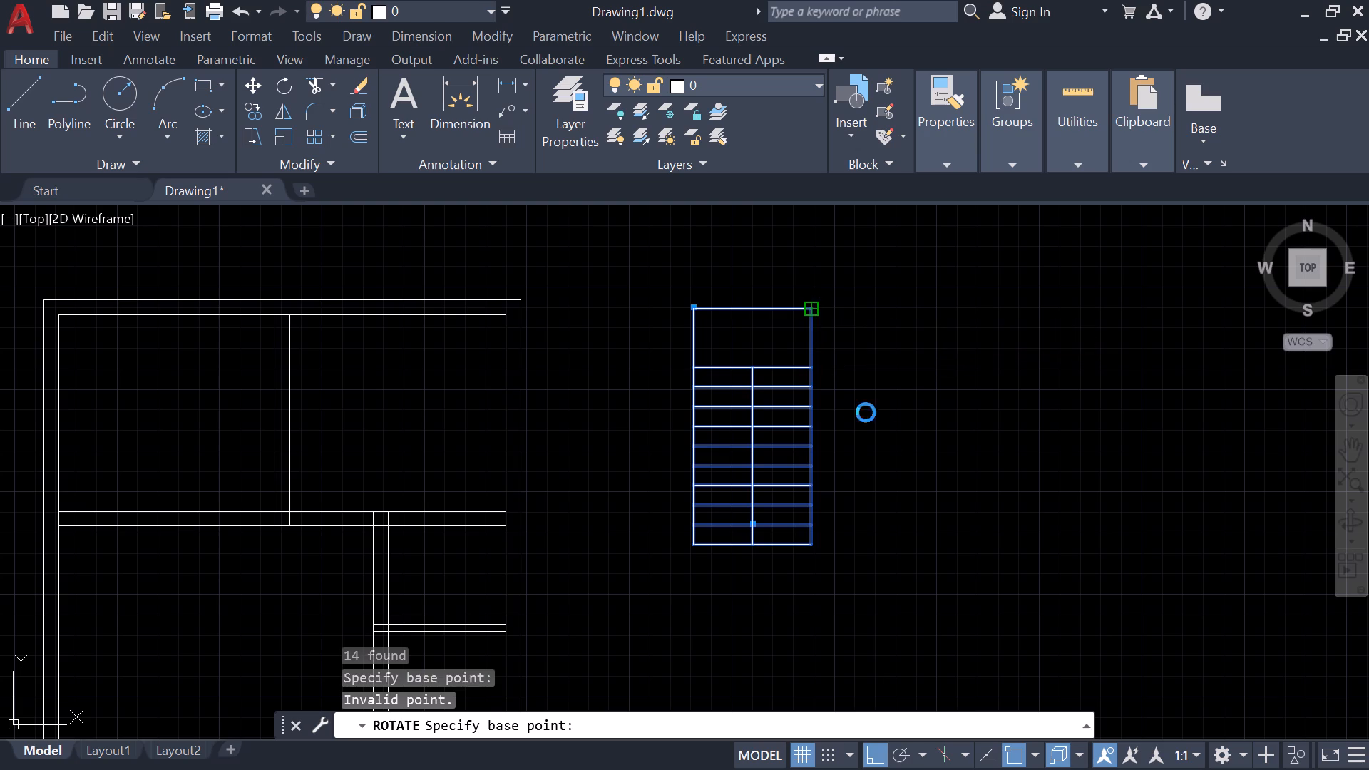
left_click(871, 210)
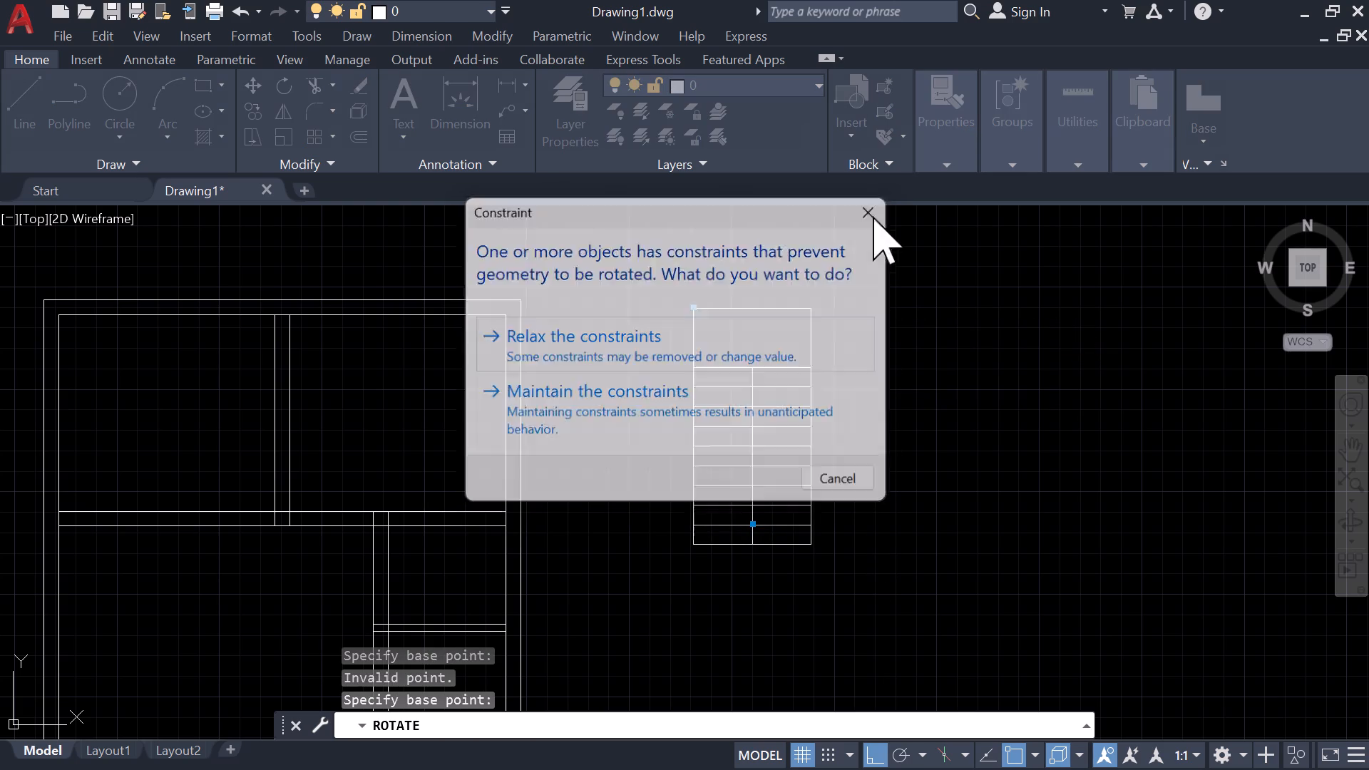
Rotate the whole staircase 270° about its top-right corner, relaxing the constraints, so the landing faces right.
left_click(900, 596)
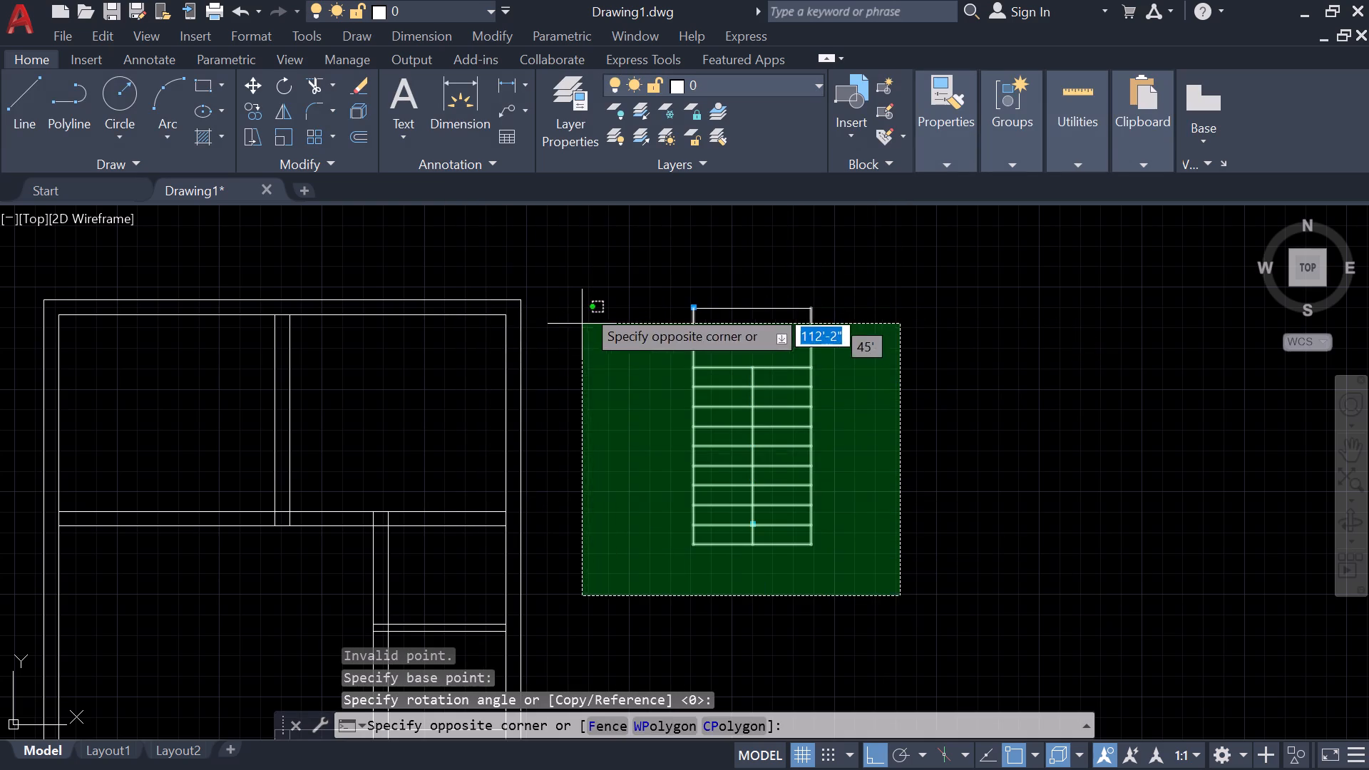
left_click(638, 250)
type("ro")
key("Return")
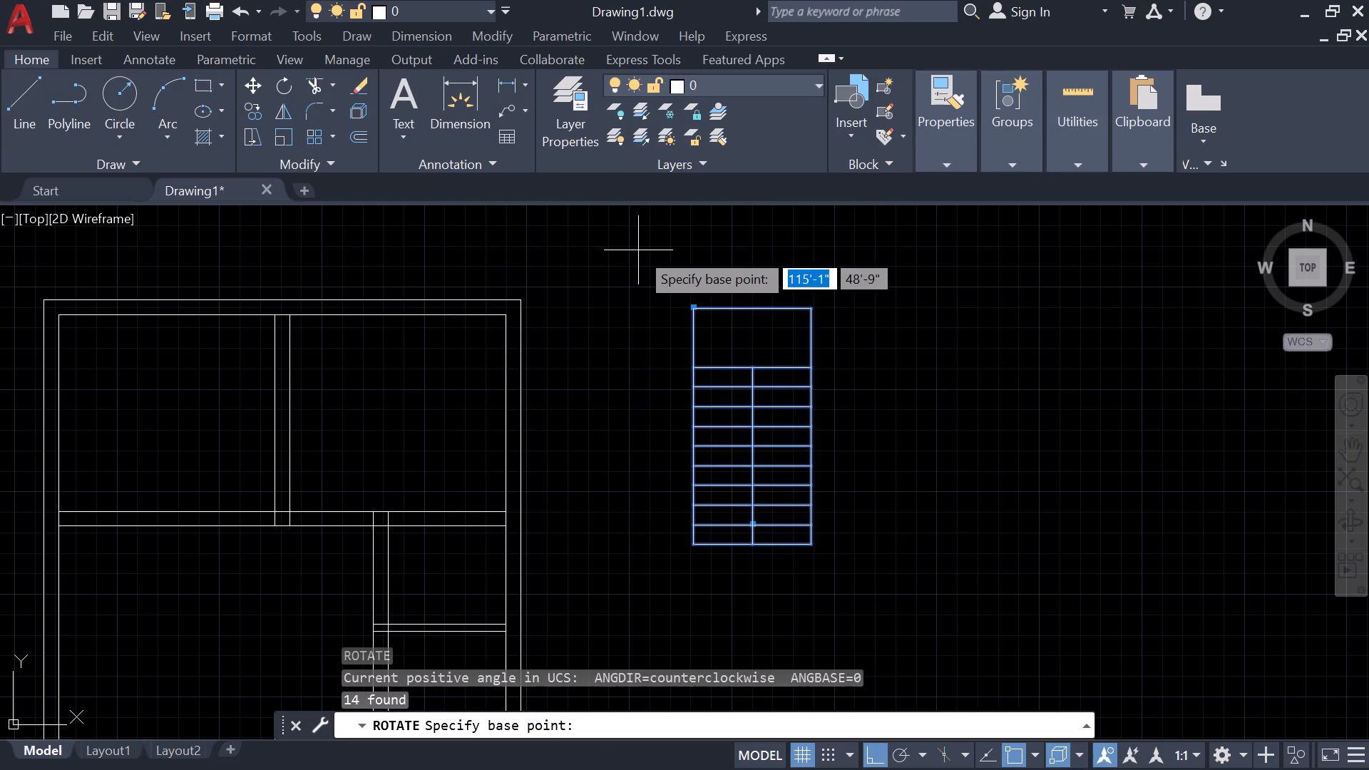
left_click(811, 308)
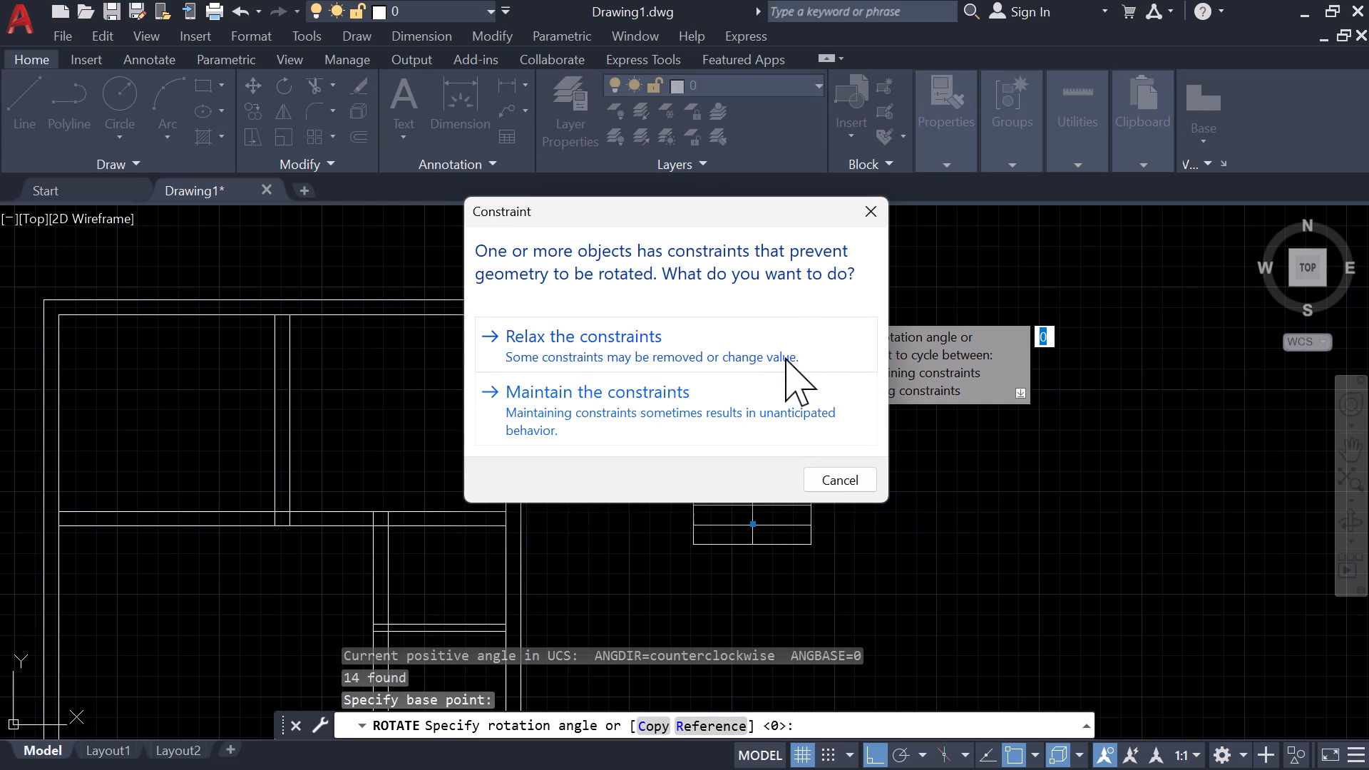
left_click(742, 342)
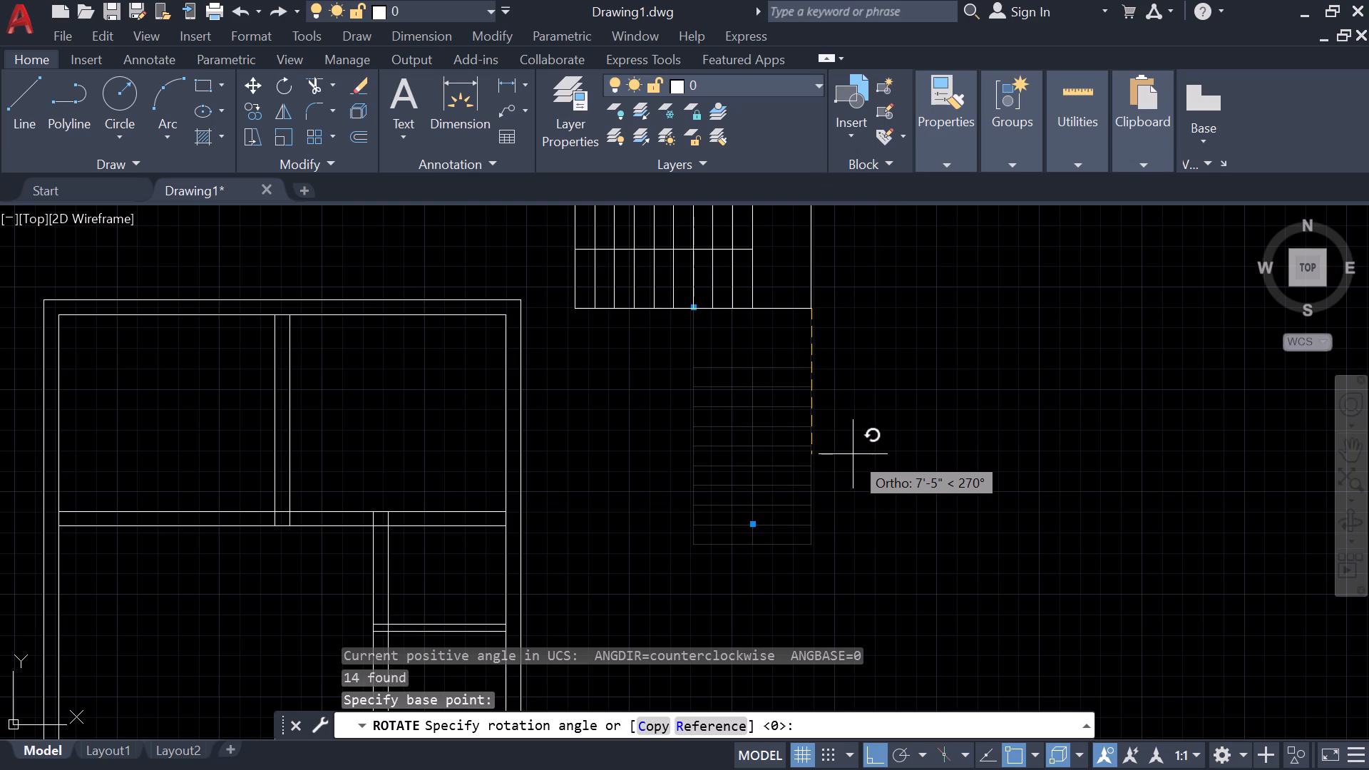
left_click(853, 454)
With Ortho off, move the staircase by its top-right corner to where the lower room's bottom wall meets the right exterior wall's inner face.
middle_click_drag(778, 361, 794, 513)
left_click_drag(918, 509, 906, 503)
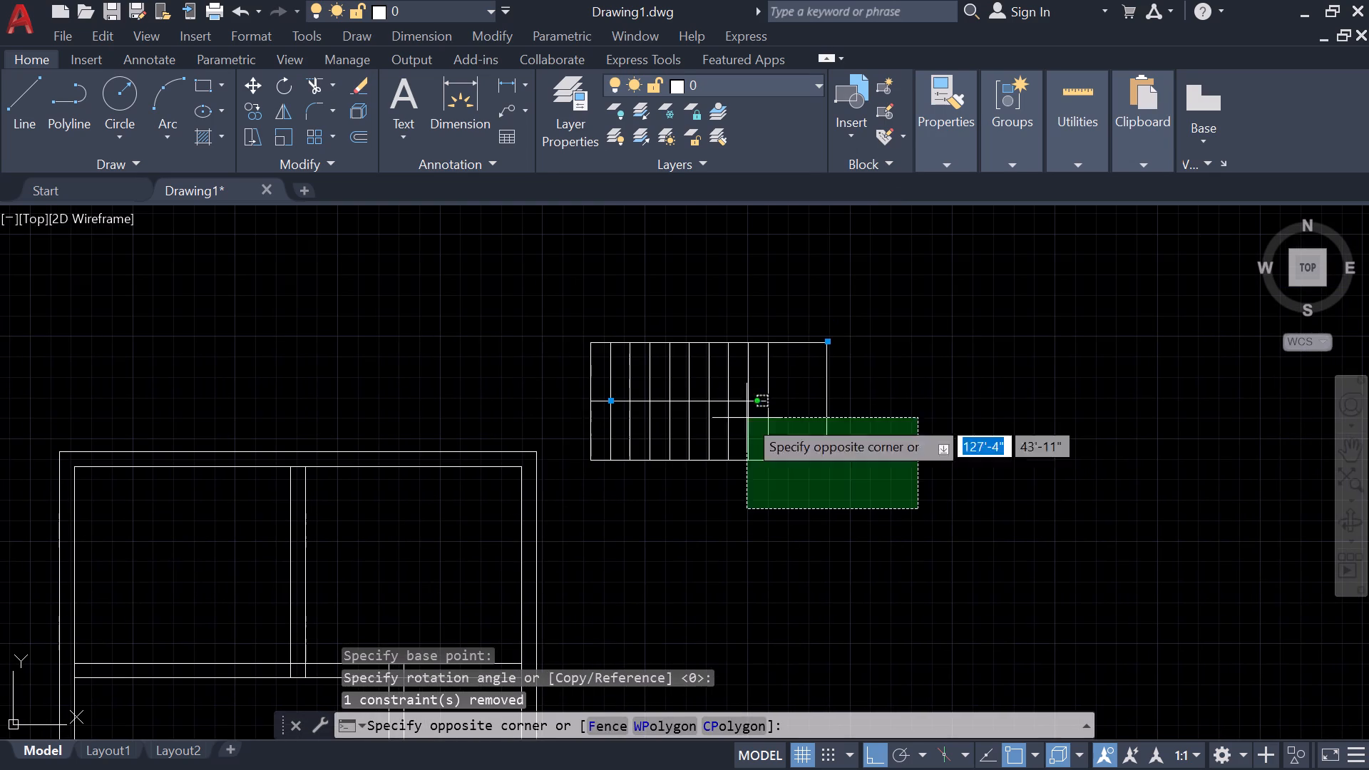
left_click(555, 291)
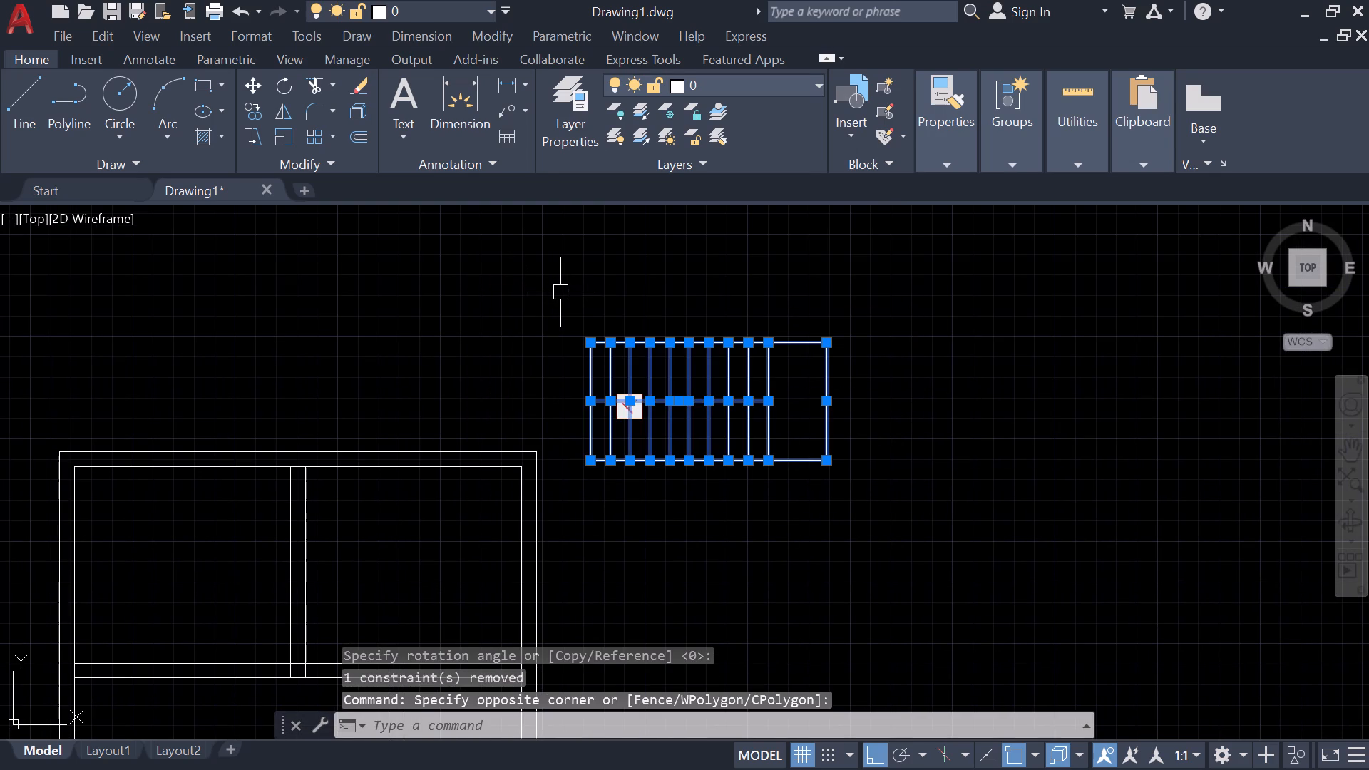
type("m")
key("space")
left_click(824, 345)
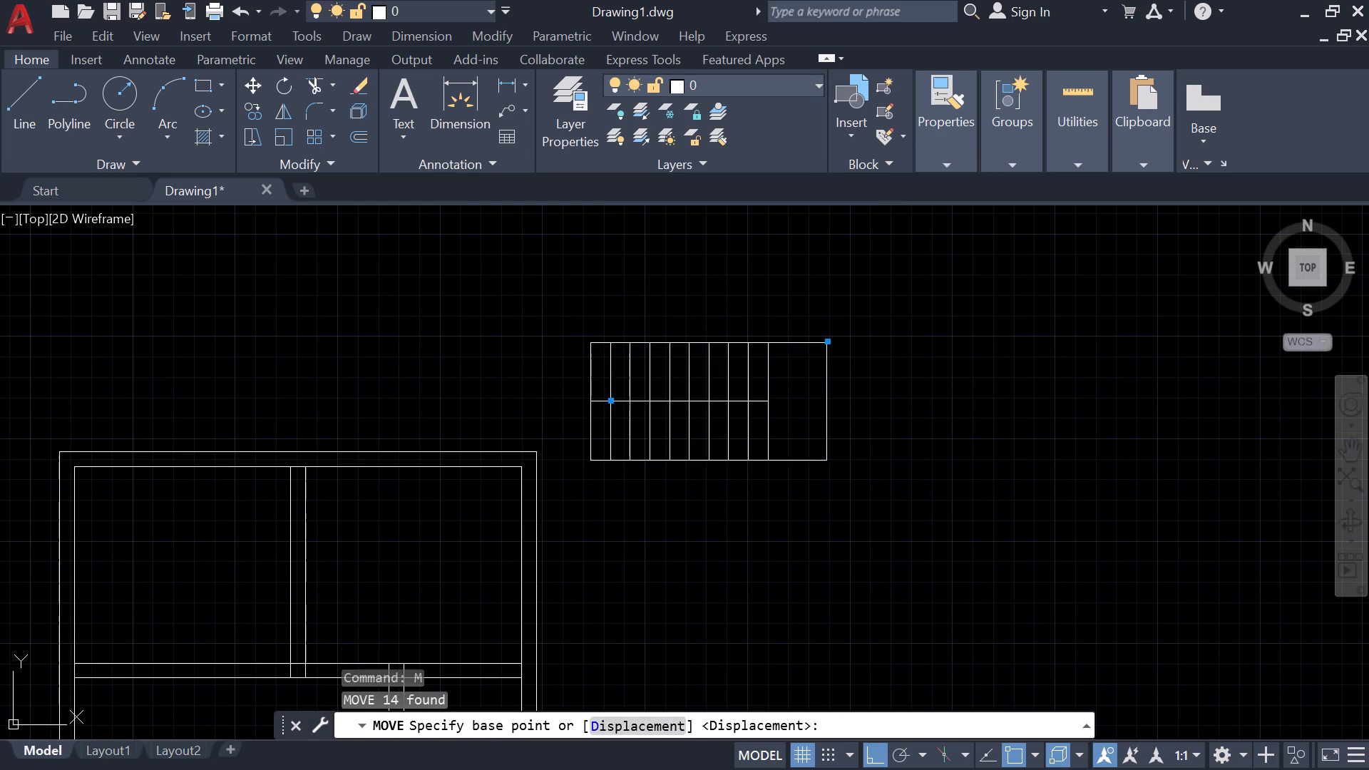
scroll(668, 529, "down", 1)
middle_click_drag(668, 529, 763, 212)
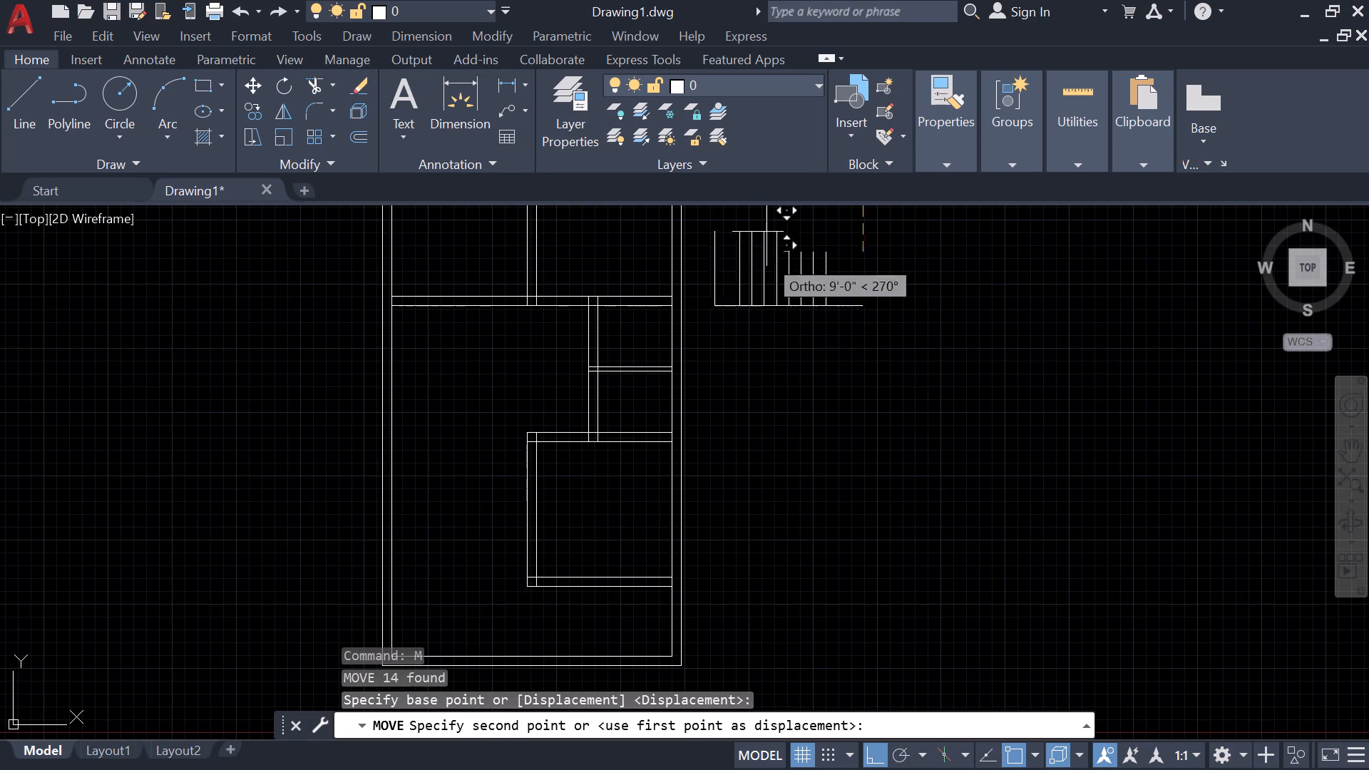
key("shift+F8")
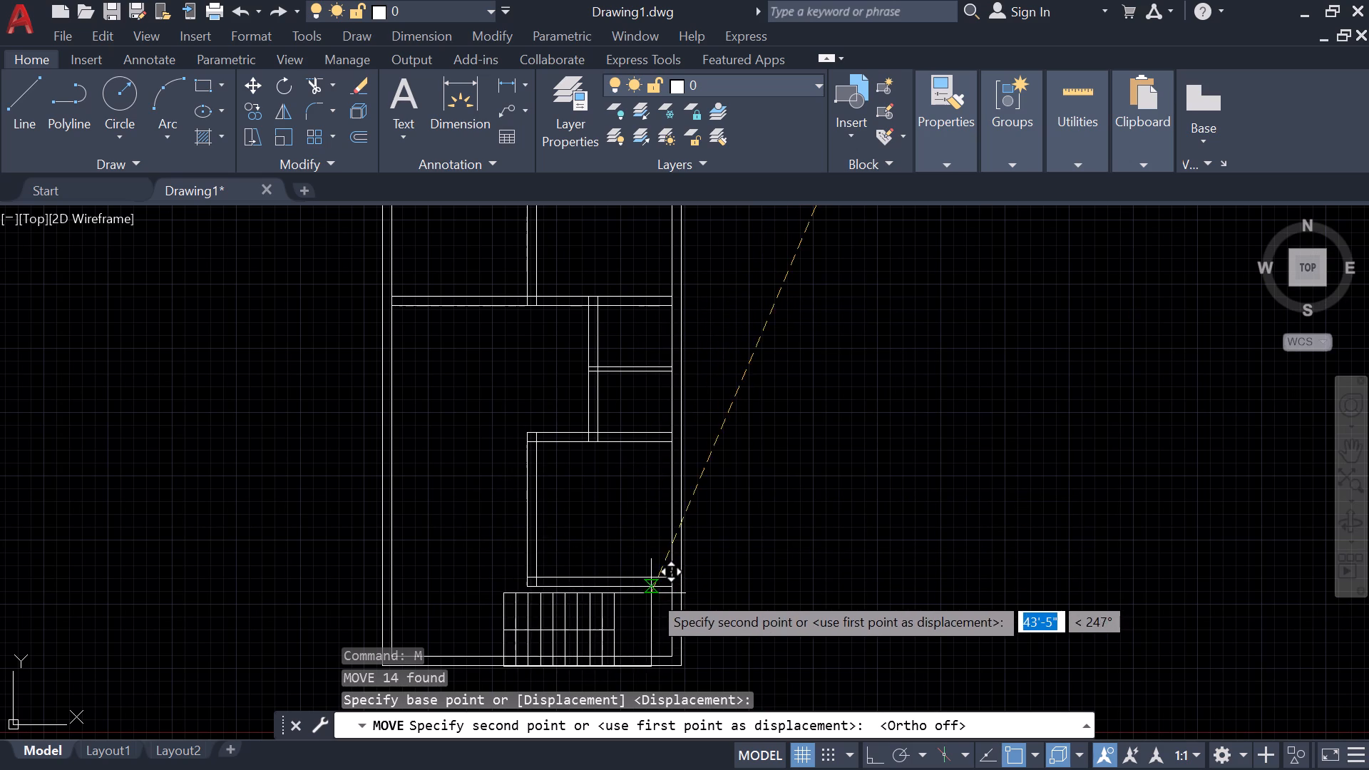
left_click(672, 588)
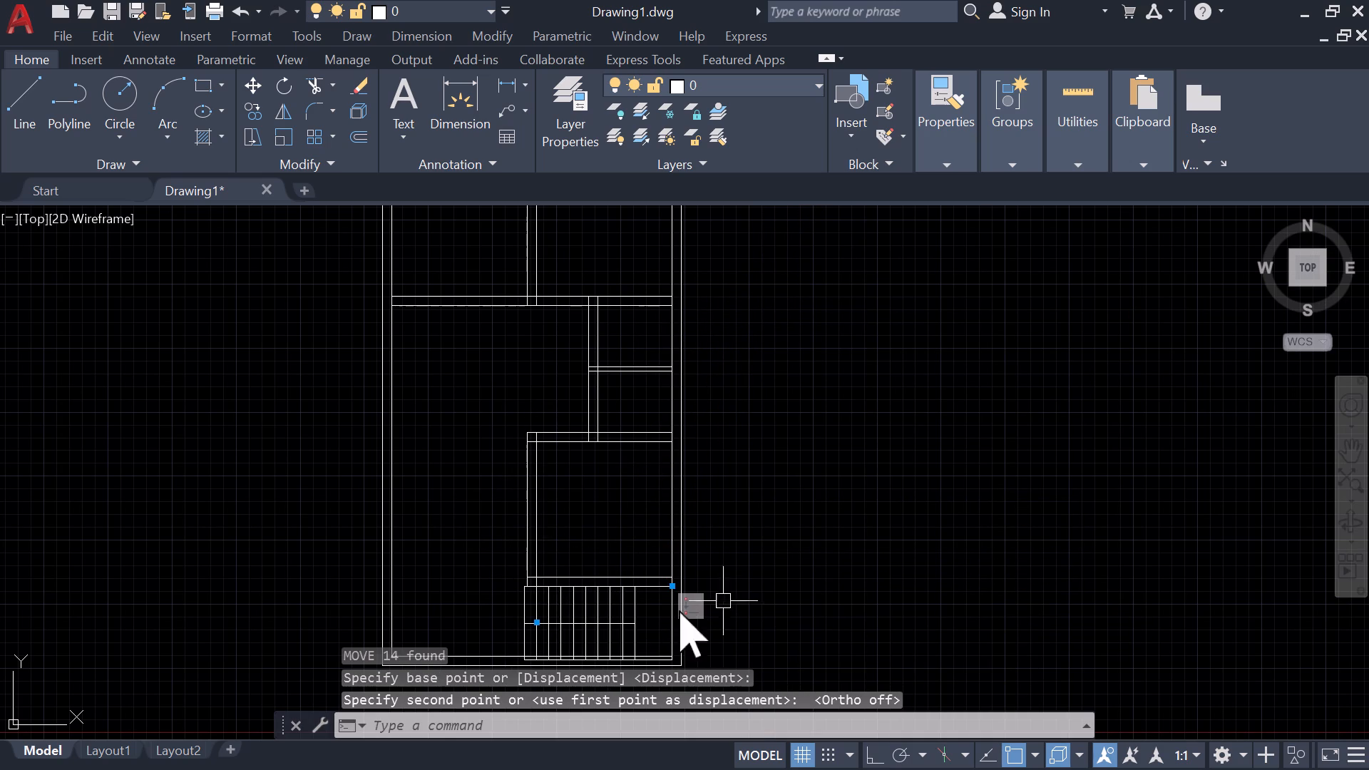
Stretch both ends of the stair's bottom line up onto the inner face of the bottom exterior wall.
scroll(626, 617, "up", 2)
middle_click_drag(626, 617, 660, 405)
scroll(660, 409, "up", 1)
scroll(717, 491, "up", 1)
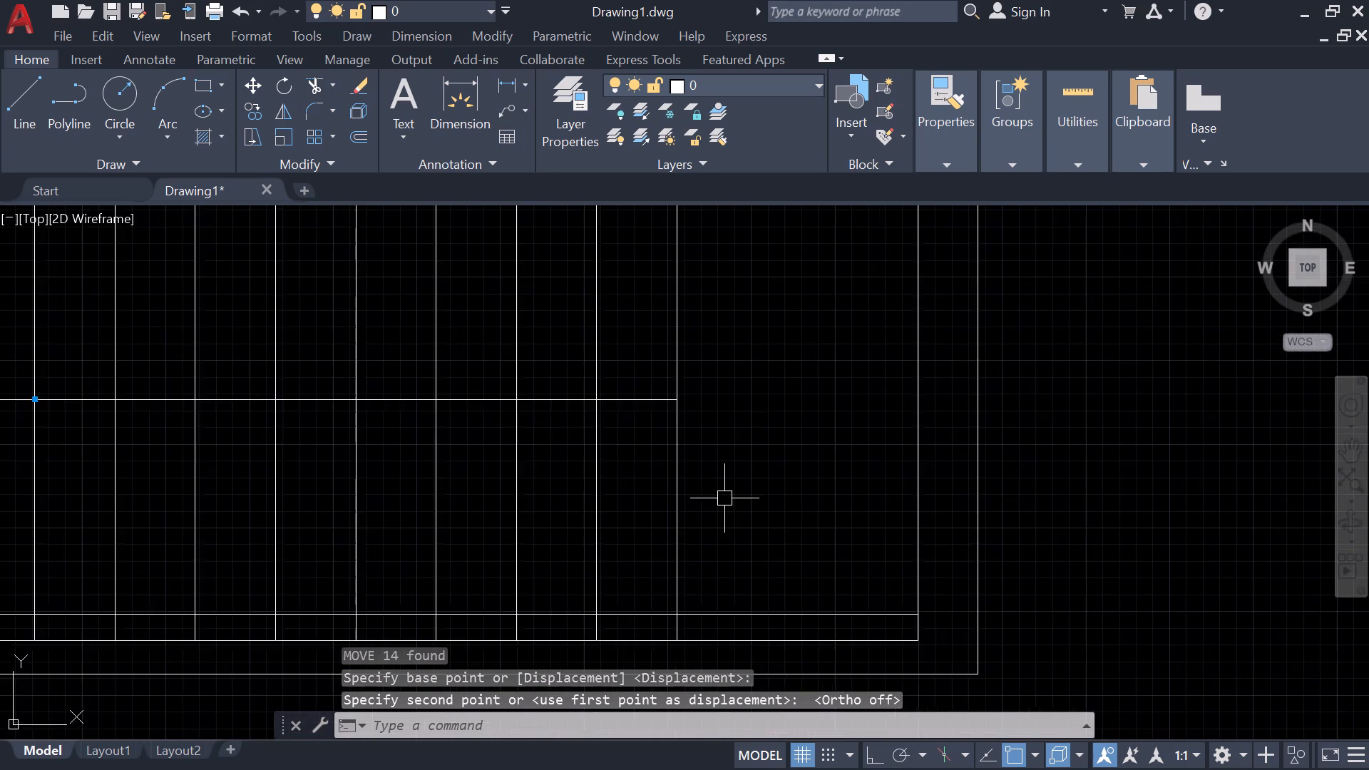
scroll(730, 504, "down", 3)
scroll(733, 508, "up", 2)
middle_click_drag(753, 510, 696, 403)
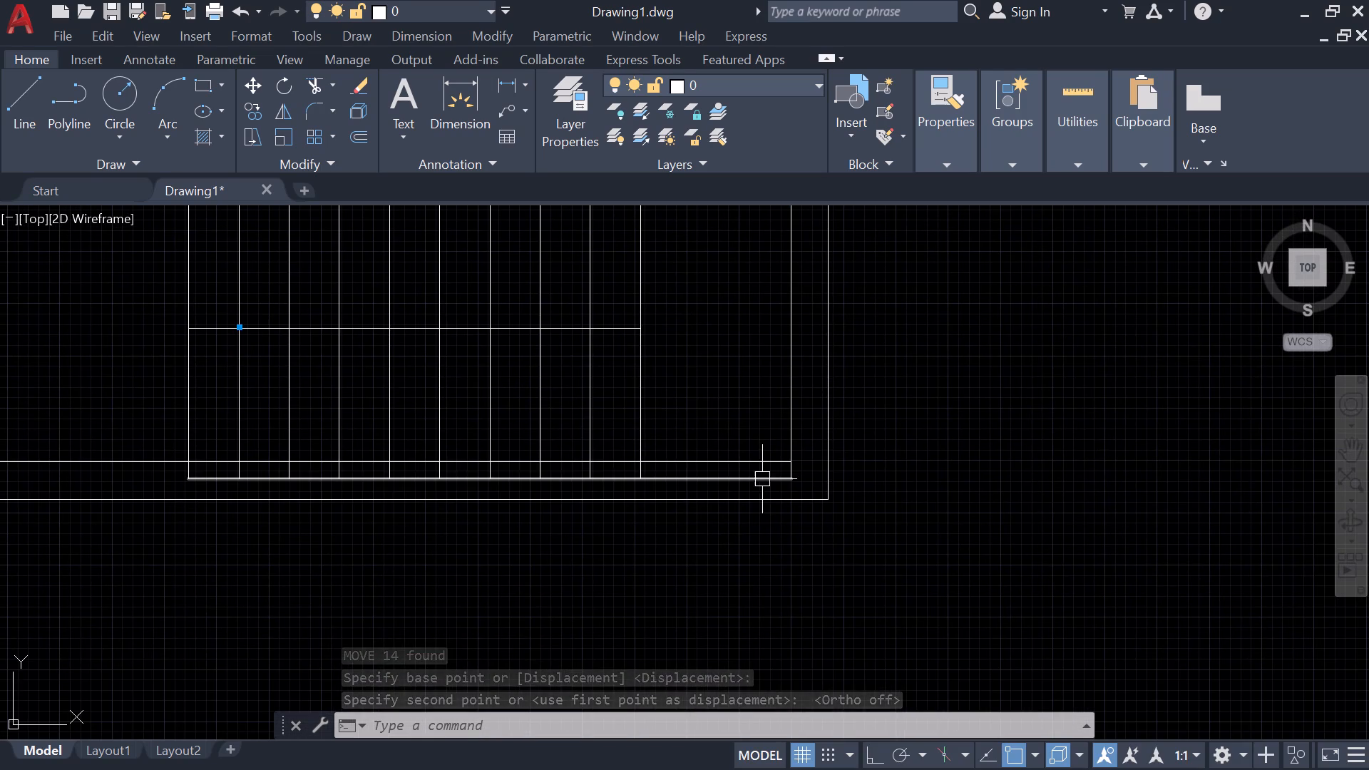
left_click(767, 486)
left_click_drag(793, 481, 793, 456)
left_click(793, 456)
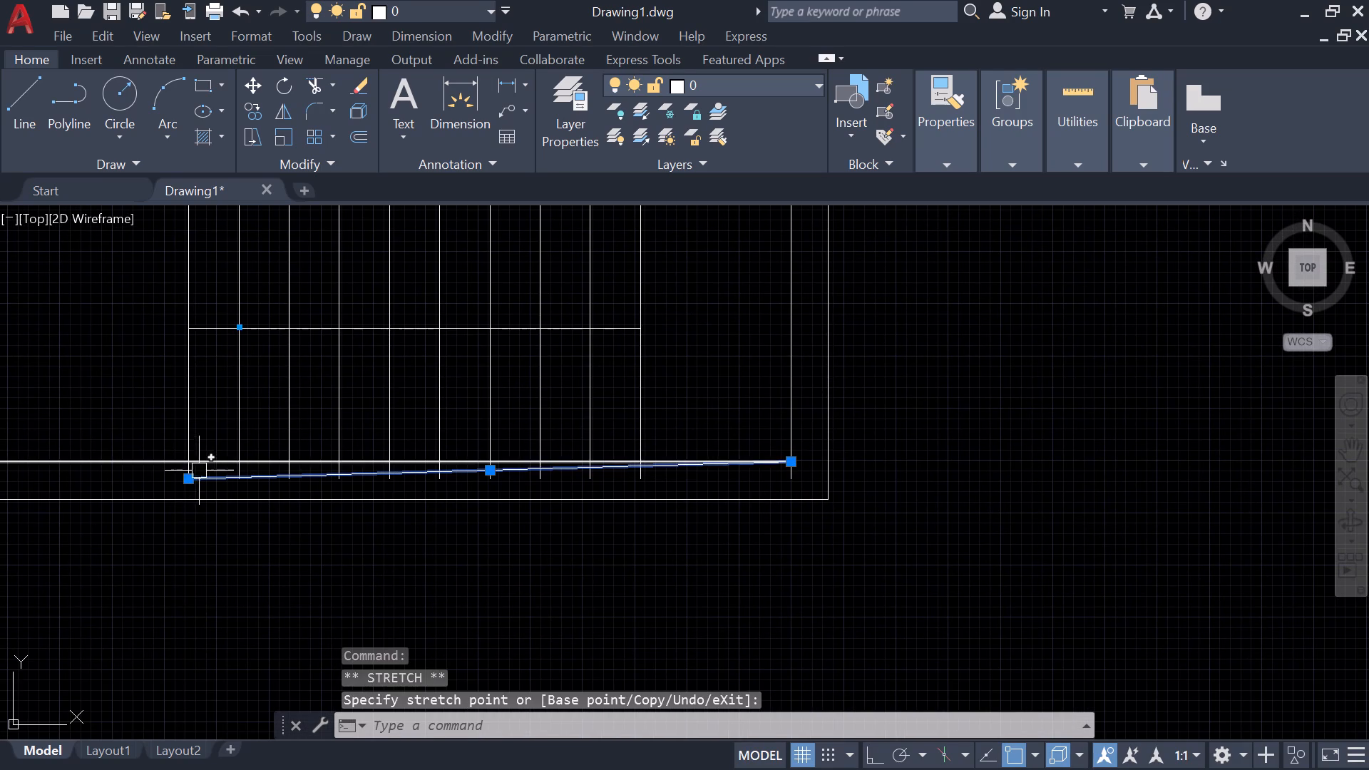
left_click_drag(190, 483, 186, 460)
left_click(186, 460)
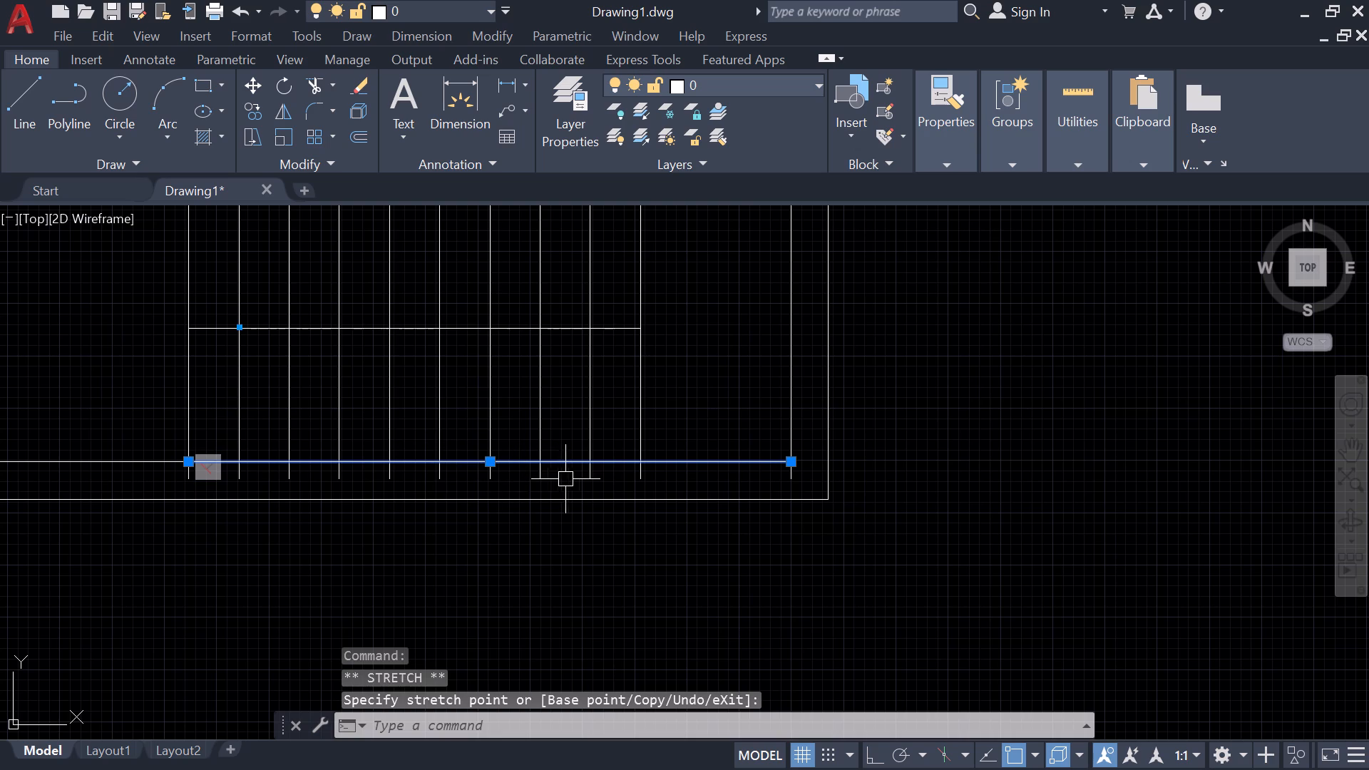
Trim off the stair line ends projecting below the inner face of the bottom exterior wall.
type("tr")
key("space")
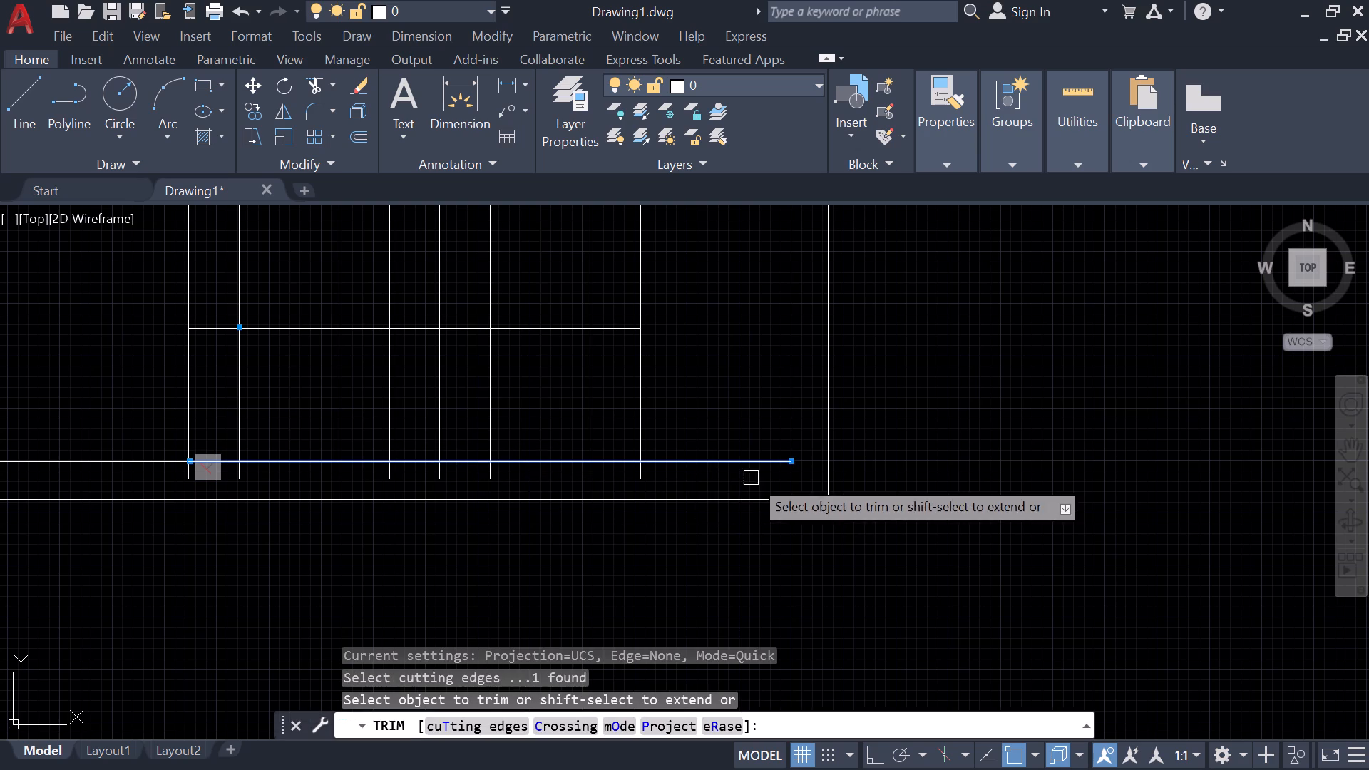
scroll(753, 478, "up", 2)
left_click(853, 465)
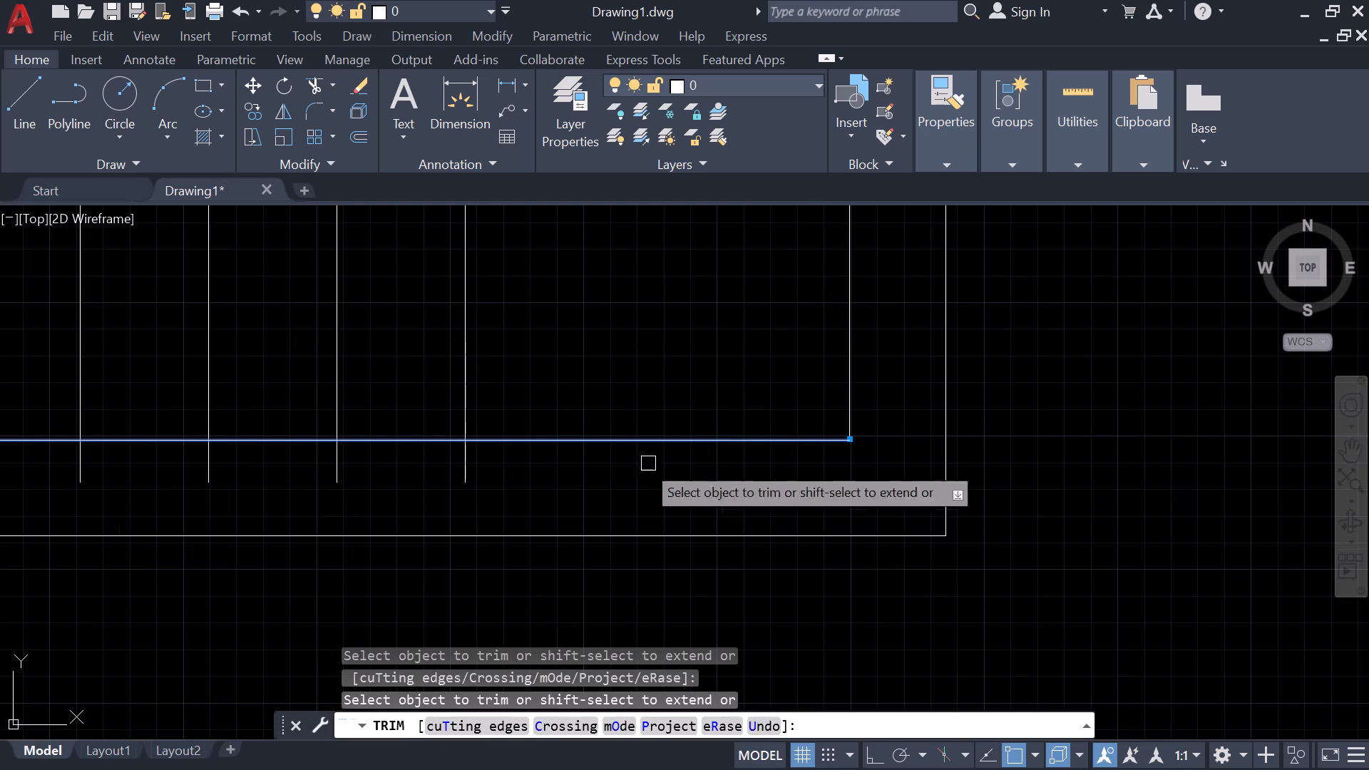
left_click_drag(575, 463, 133, 466)
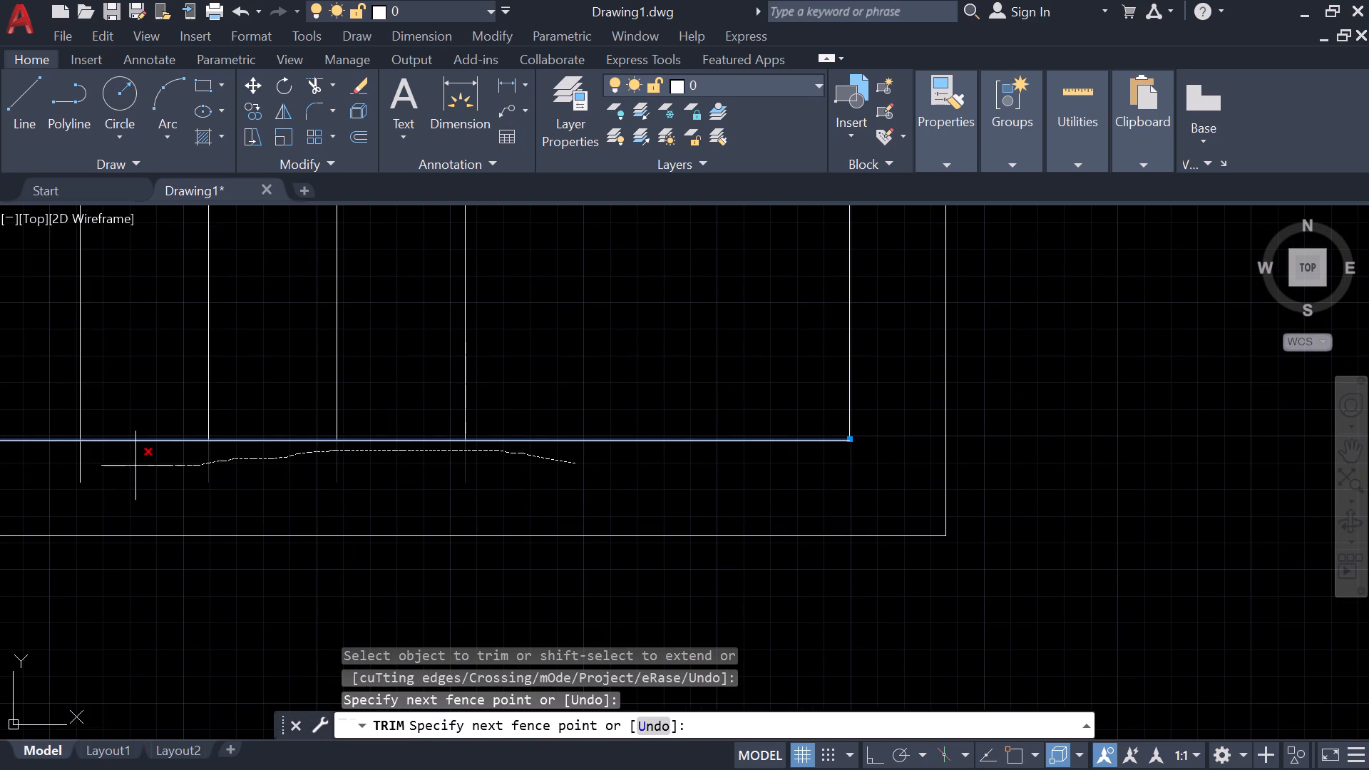
left_click_drag(133, 466, 53, 466)
scroll(43, 453, "down", 1)
middle_click_drag(86, 466, 786, 445)
scroll(684, 439, "up", 2)
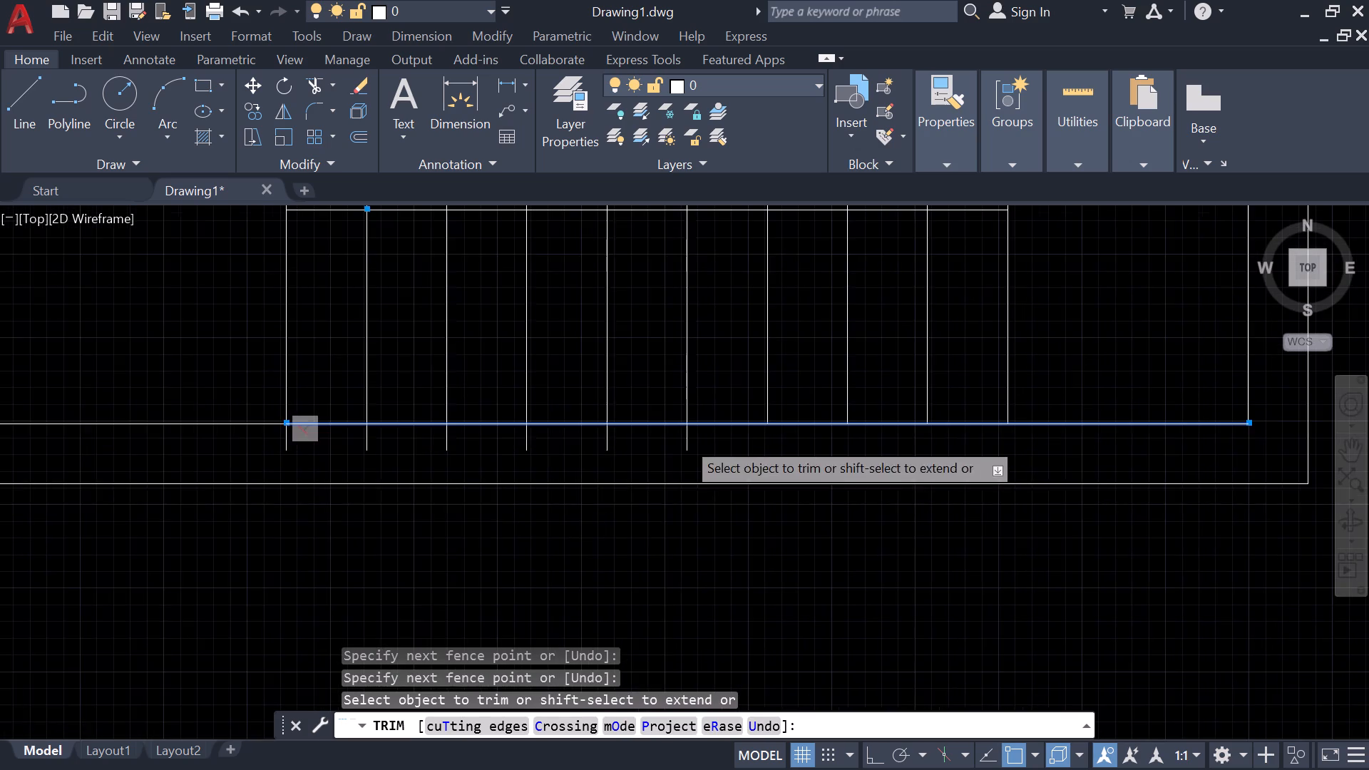
left_click_drag(771, 437, 131, 423)
scroll(121, 422, "down", 4)
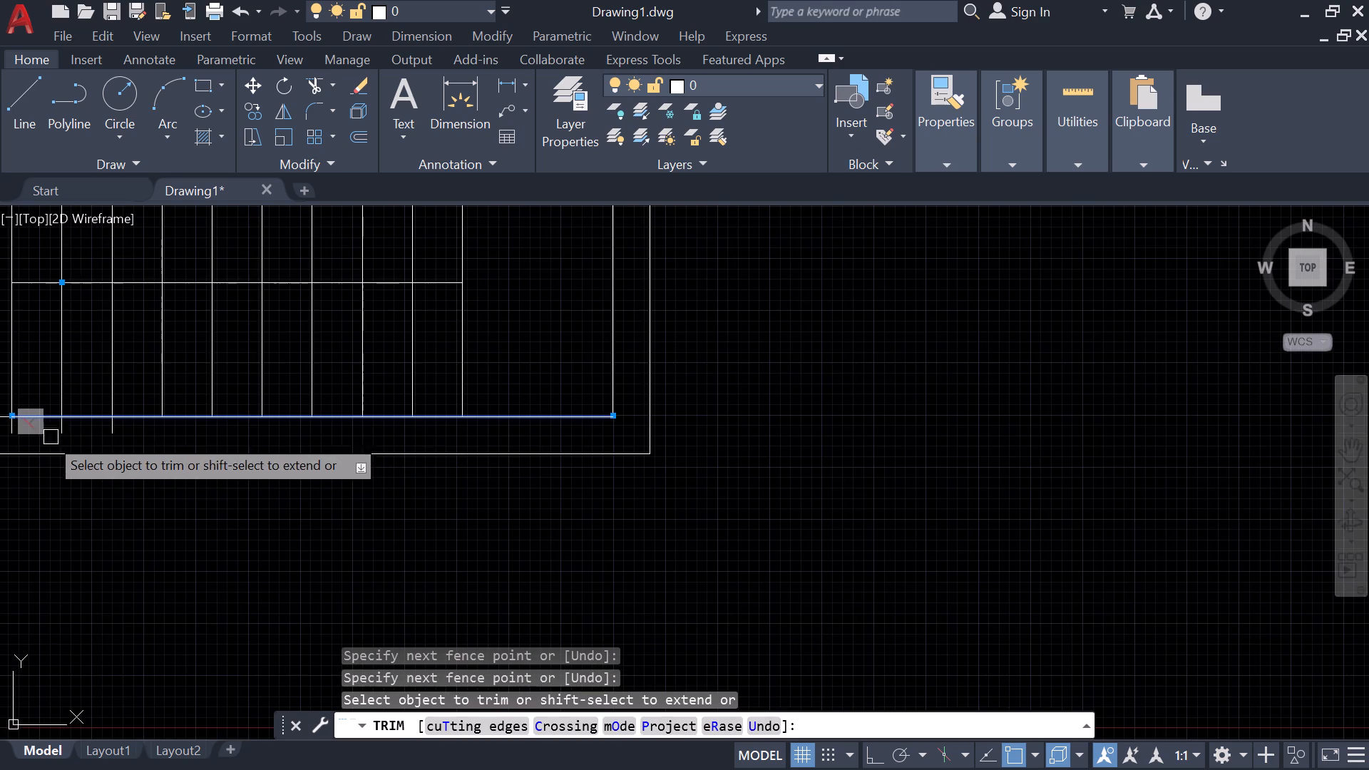
scroll(0, 422, "up", 5)
left_click_drag(9, 418, 1176, 453)
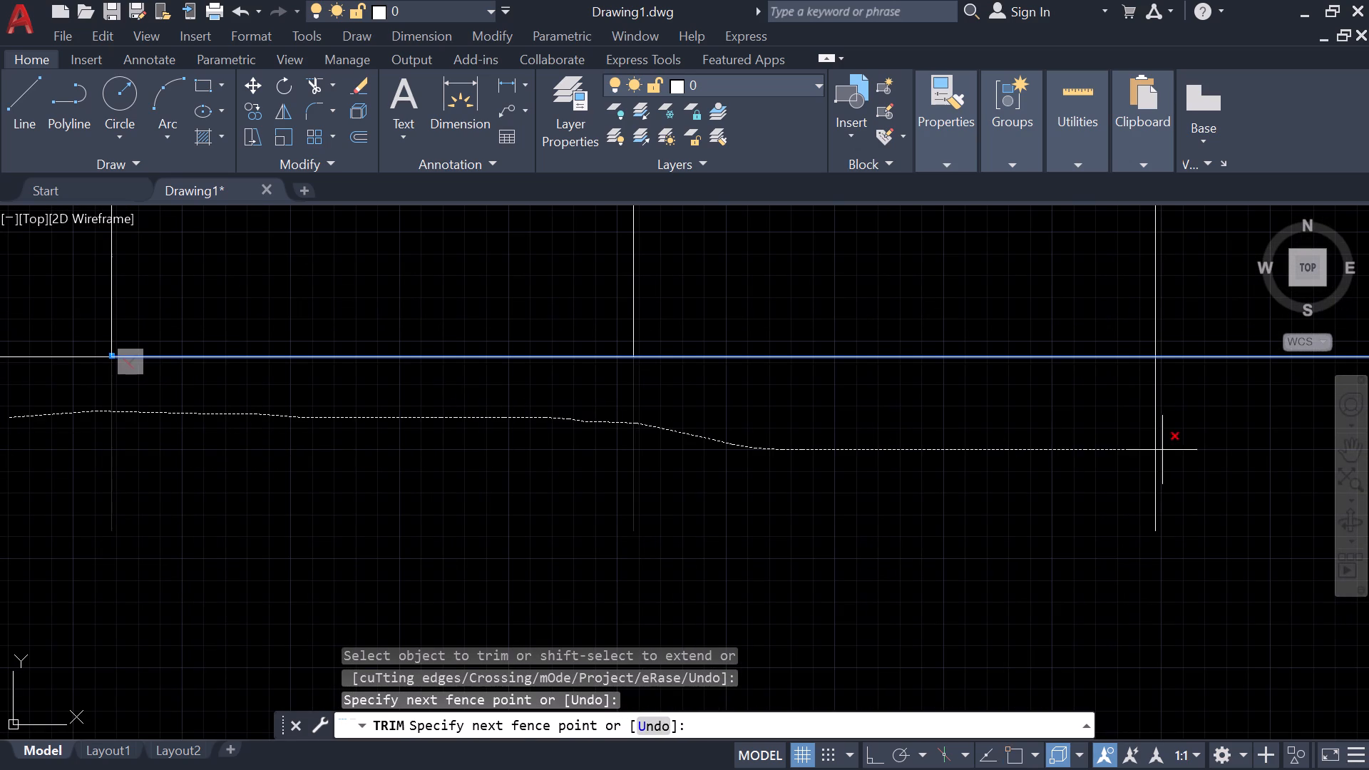
left_click_drag(1176, 453, 1271, 454)
scroll(1231, 491, "down", 5)
scroll(822, 519, "up", 1)
middle_click_drag(911, 540, 603, 627)
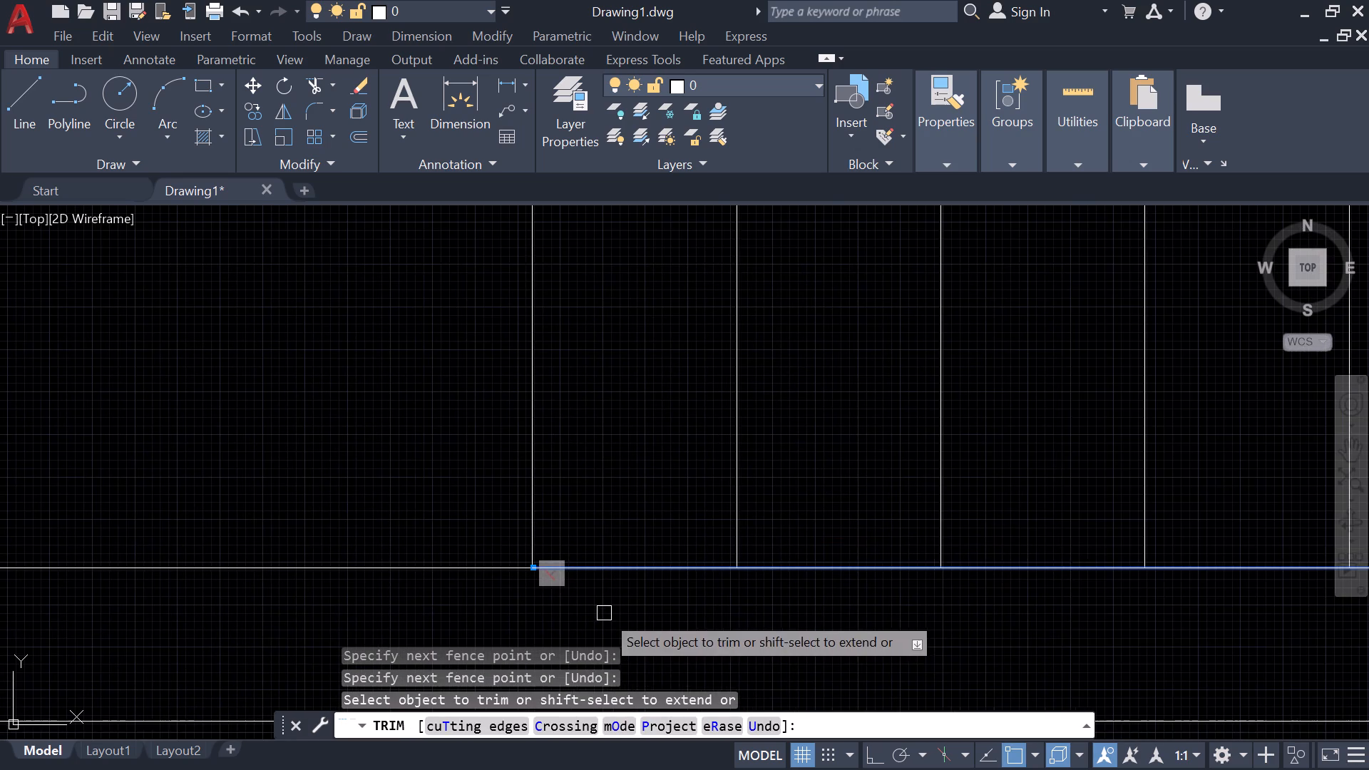
key("Escape")
Hide the constraint marker at the stair's lower-left corner.
scroll(548, 575, "up", 1)
left_click(558, 560)
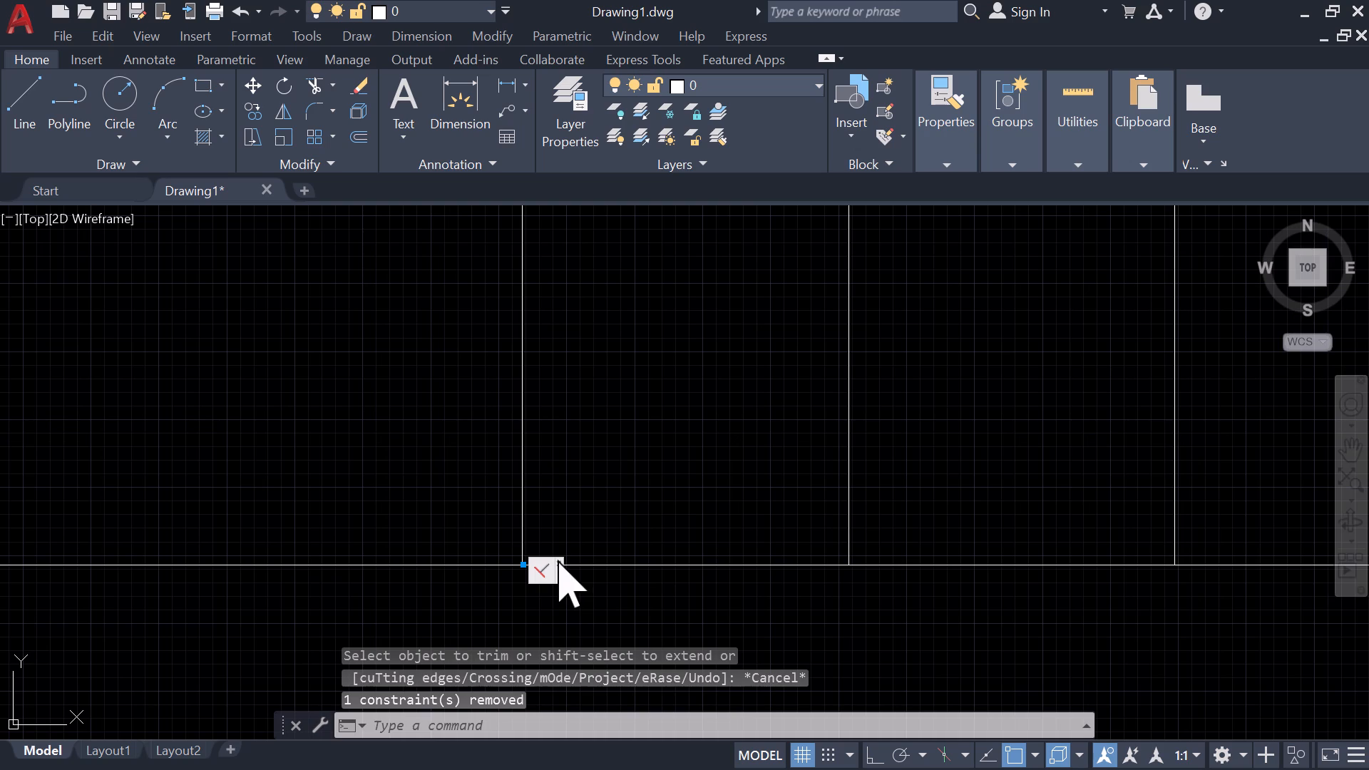
left_click(558, 561)
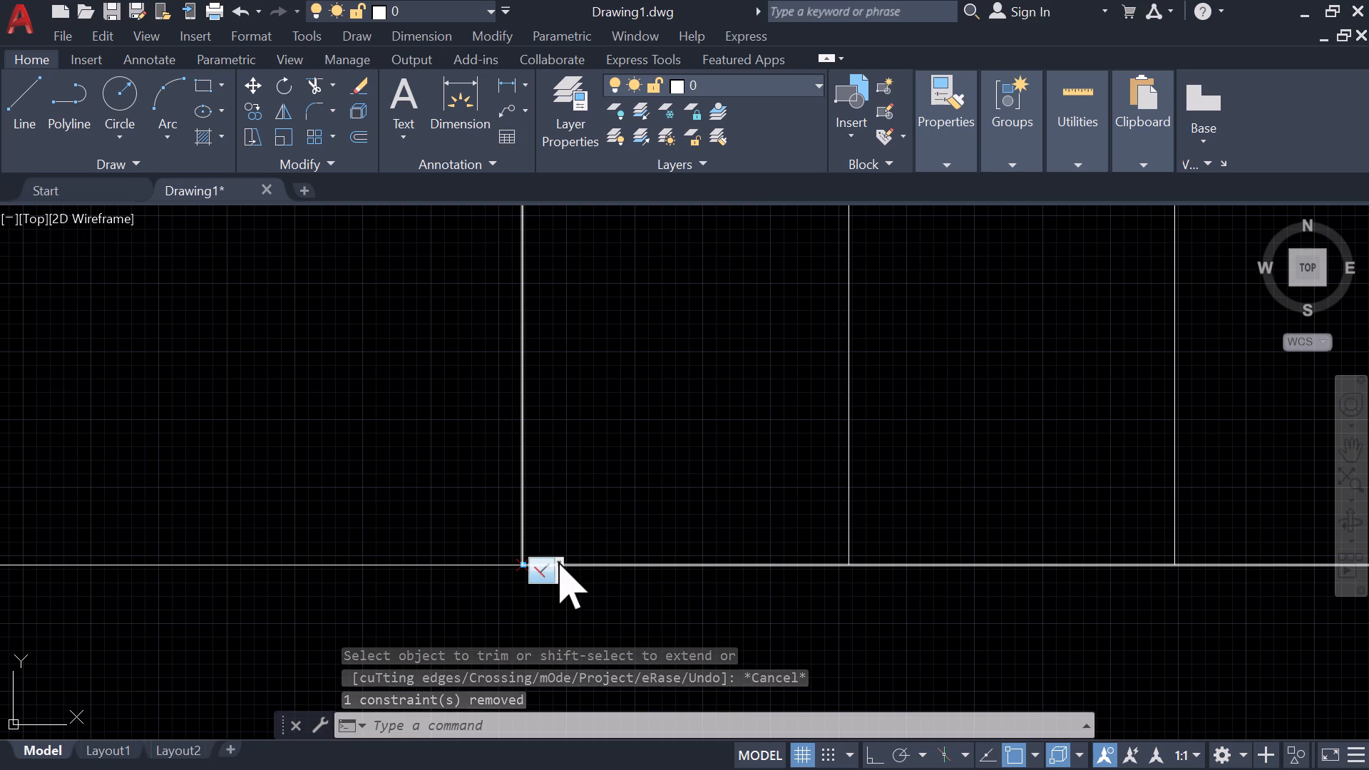
scroll(558, 561, "up", 7)
scroll(286, 555, "down", 4)
scroll(161, 579, "up", 5)
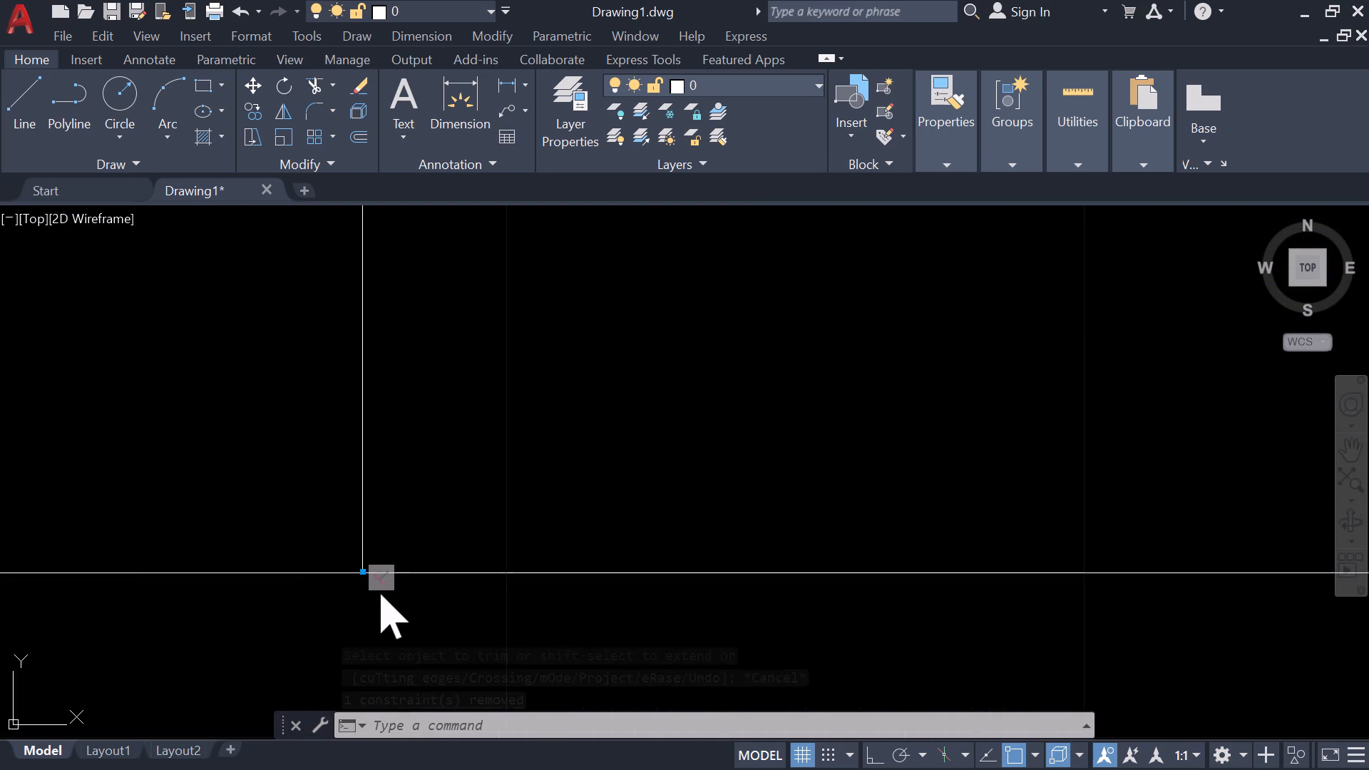
left_click(397, 568)
scroll(496, 550, "down", 6)
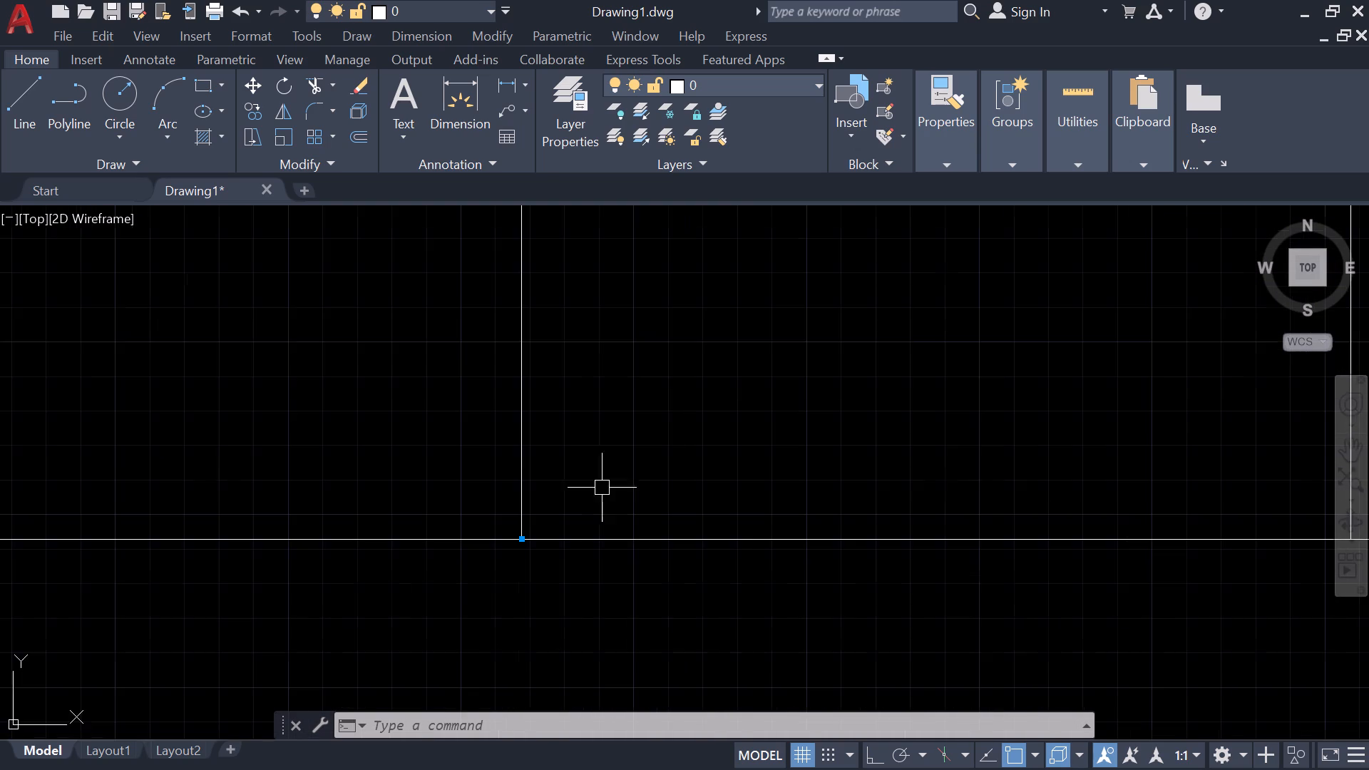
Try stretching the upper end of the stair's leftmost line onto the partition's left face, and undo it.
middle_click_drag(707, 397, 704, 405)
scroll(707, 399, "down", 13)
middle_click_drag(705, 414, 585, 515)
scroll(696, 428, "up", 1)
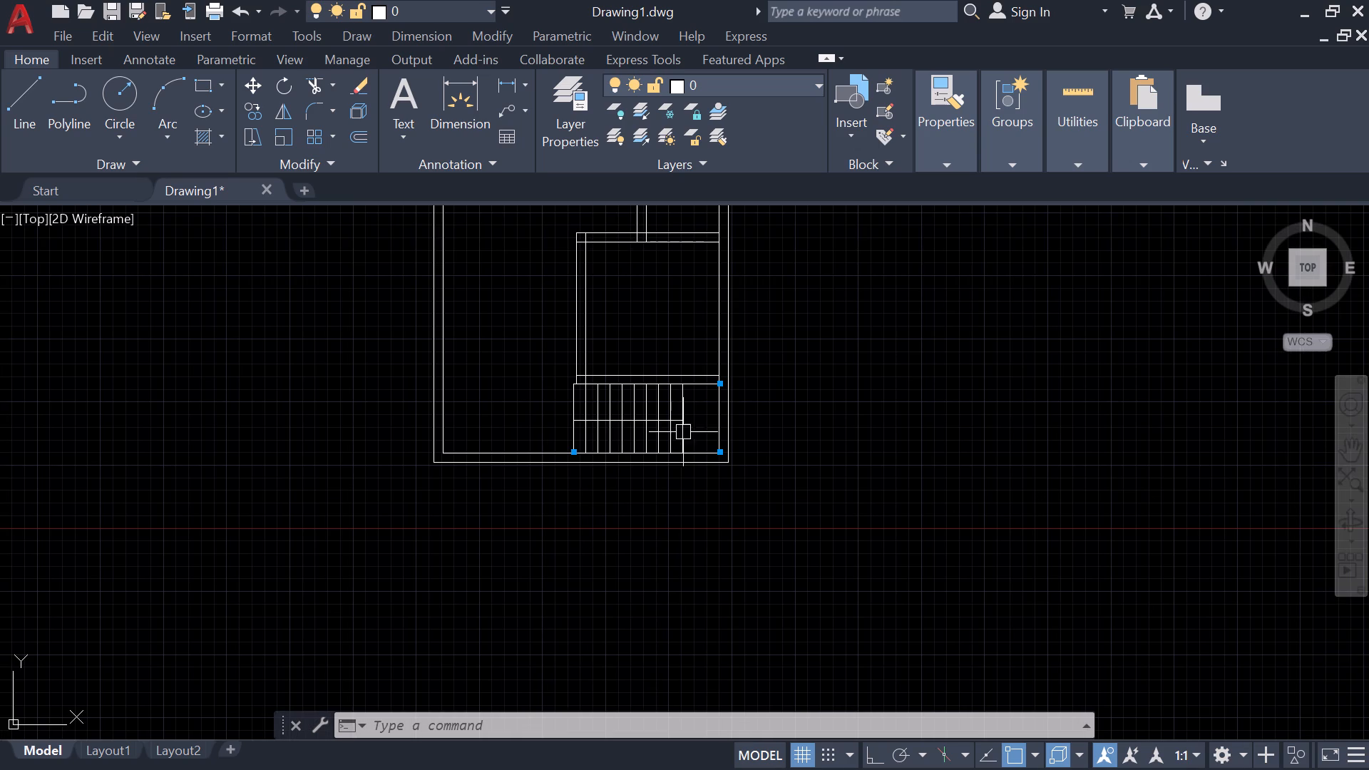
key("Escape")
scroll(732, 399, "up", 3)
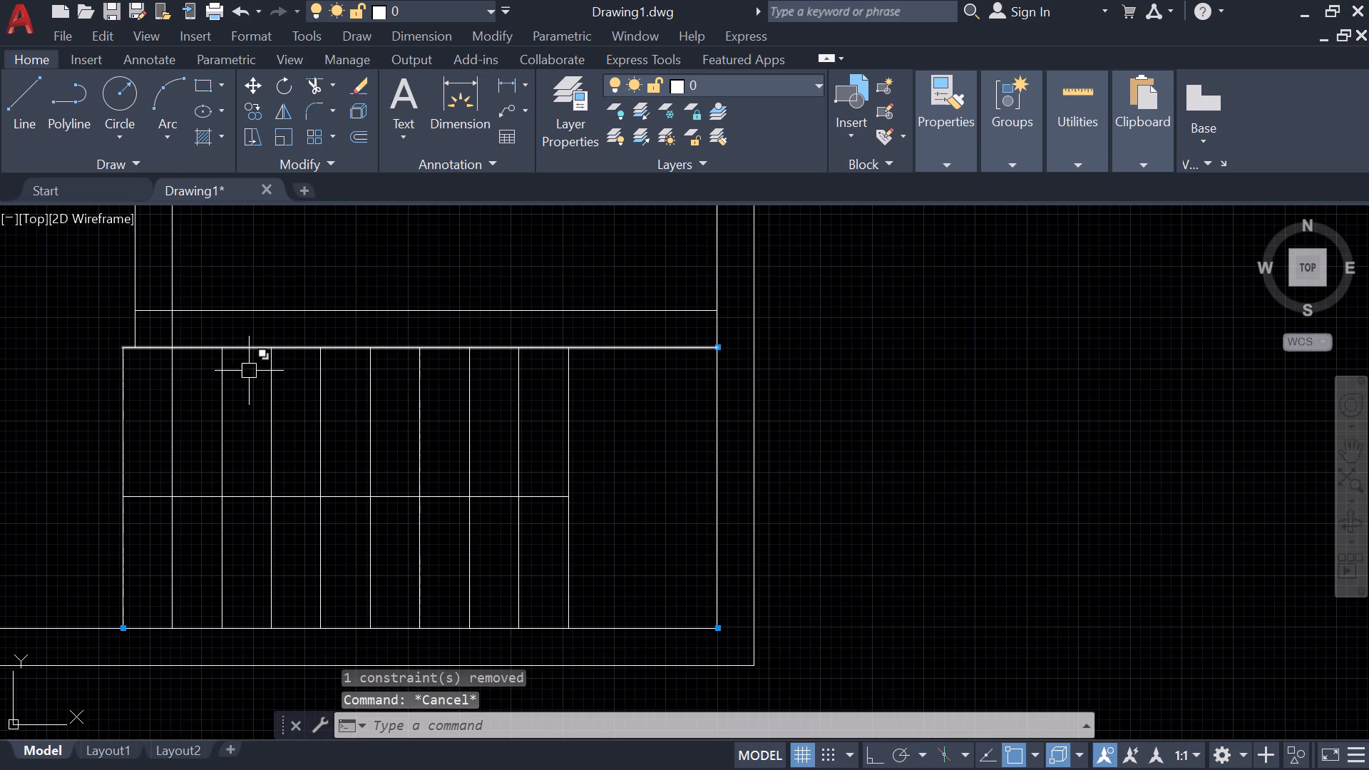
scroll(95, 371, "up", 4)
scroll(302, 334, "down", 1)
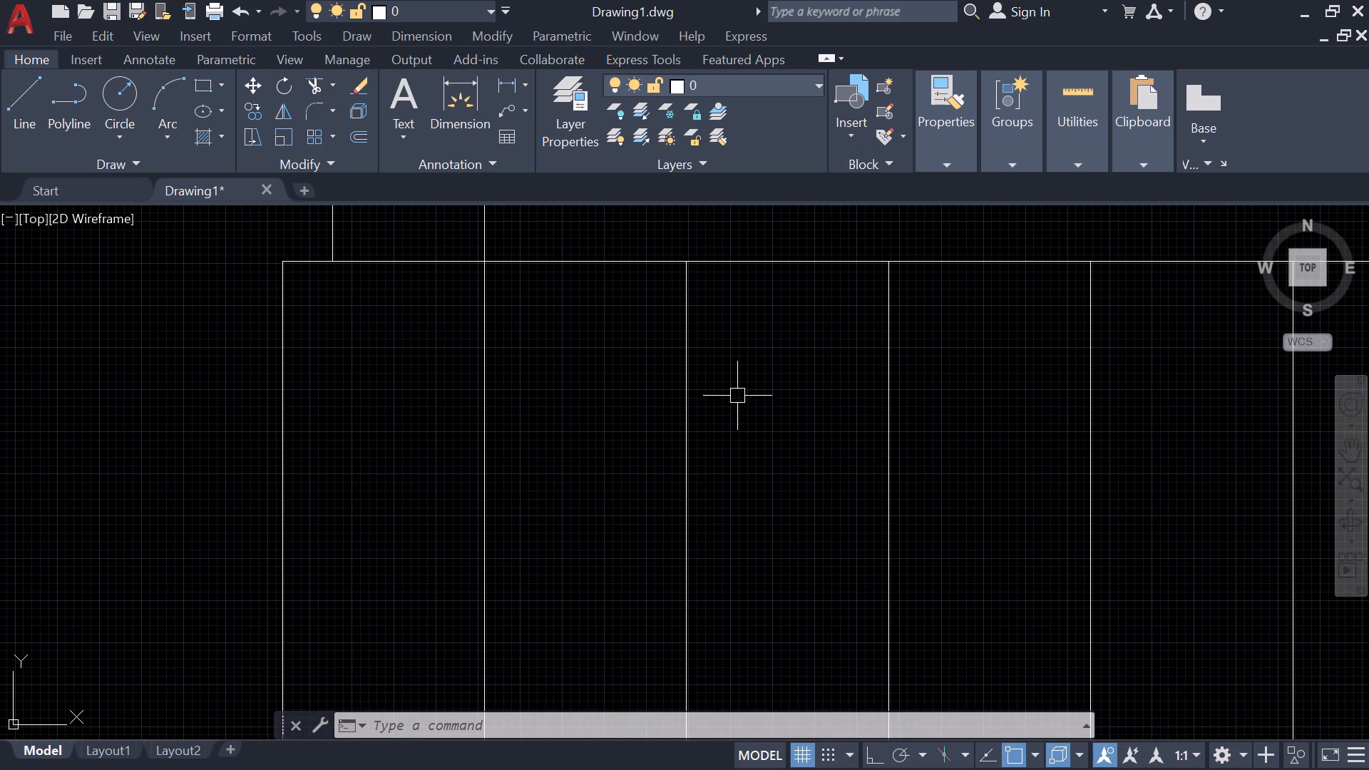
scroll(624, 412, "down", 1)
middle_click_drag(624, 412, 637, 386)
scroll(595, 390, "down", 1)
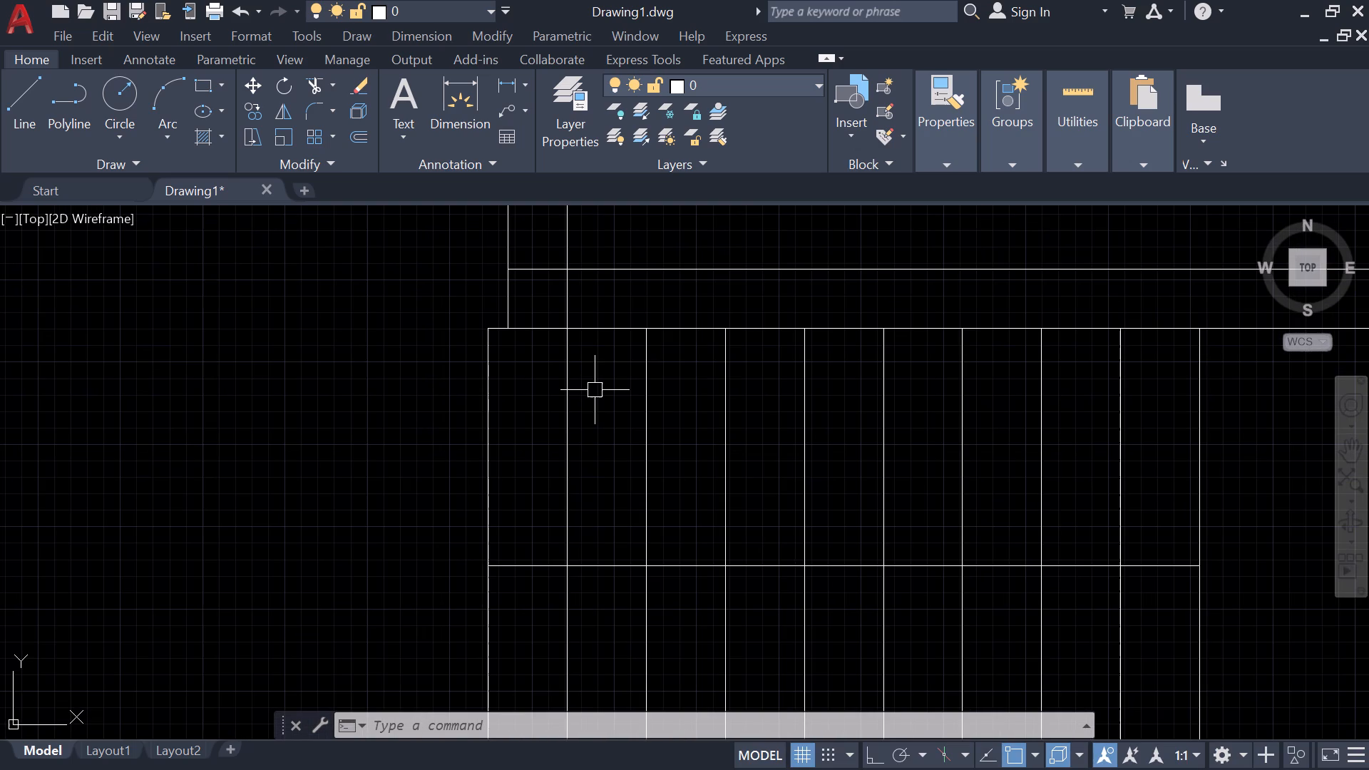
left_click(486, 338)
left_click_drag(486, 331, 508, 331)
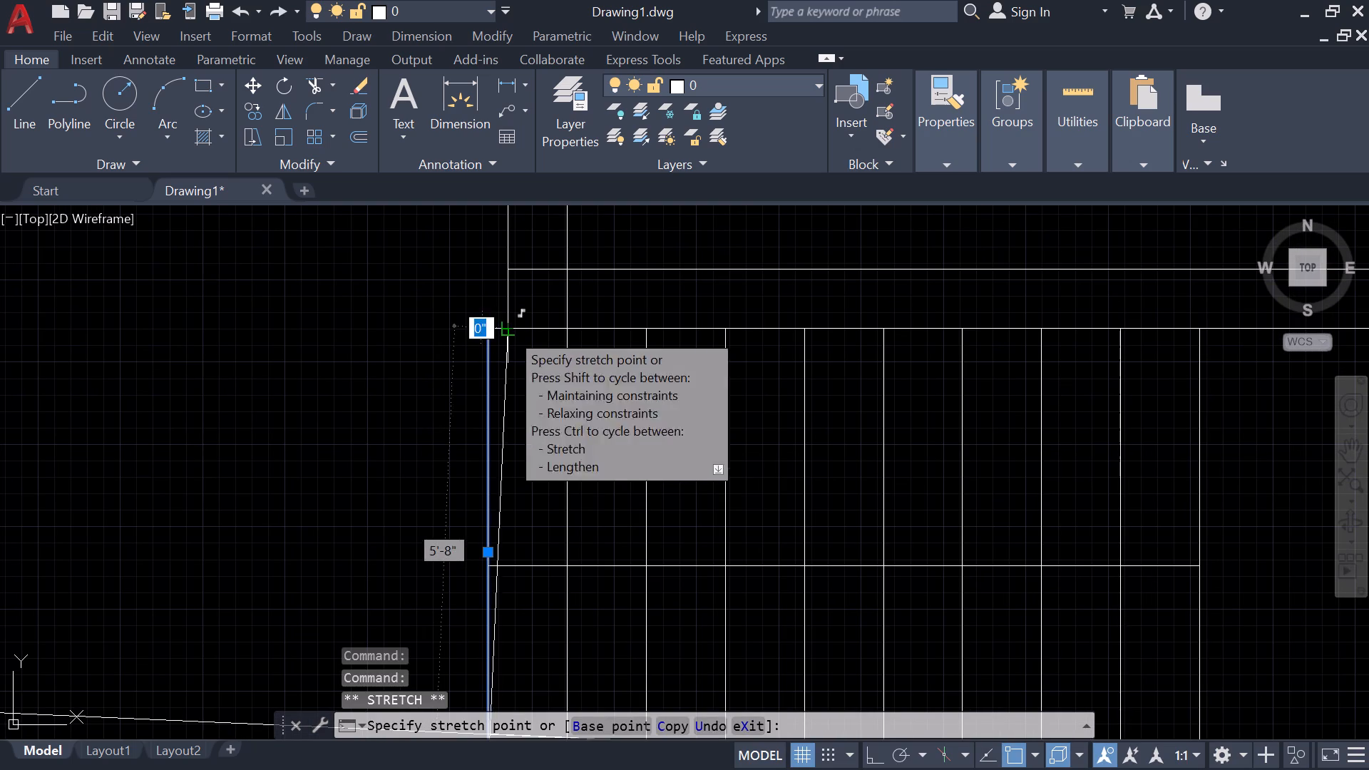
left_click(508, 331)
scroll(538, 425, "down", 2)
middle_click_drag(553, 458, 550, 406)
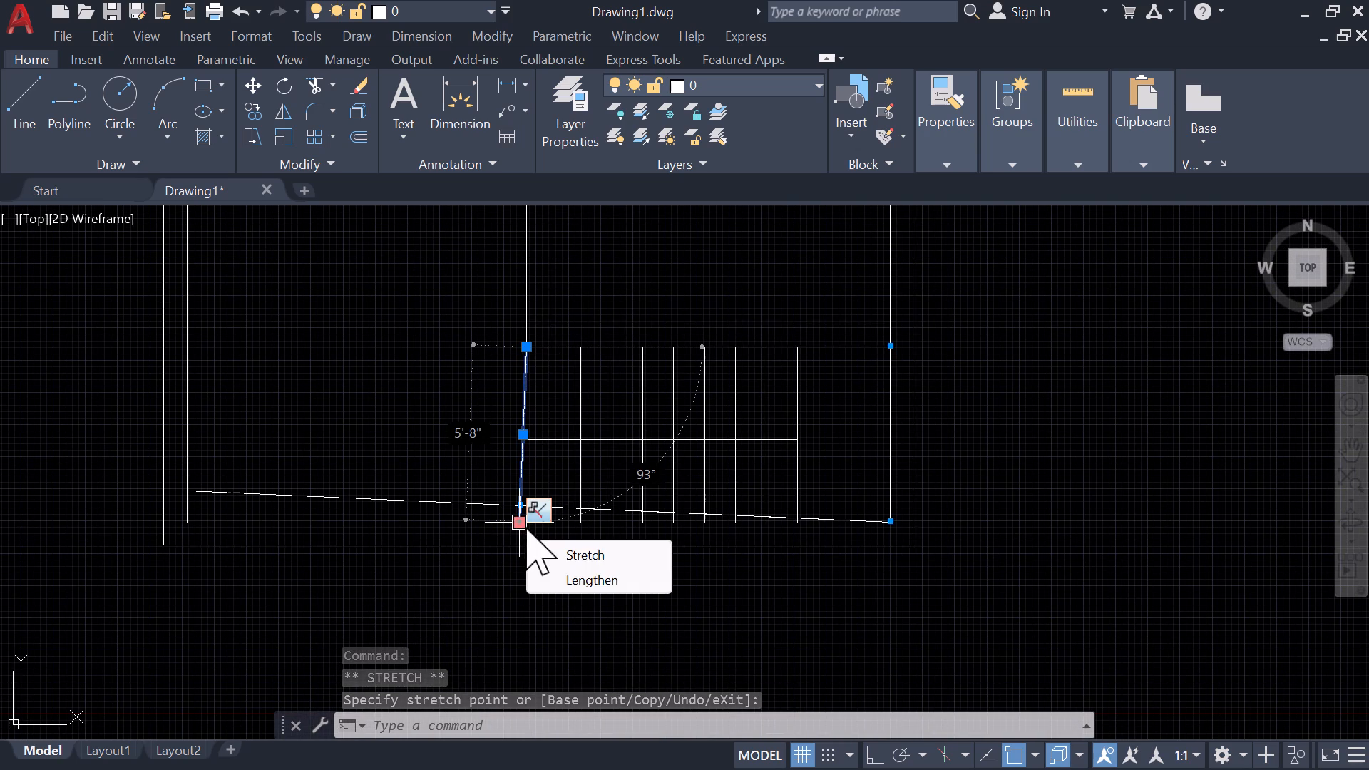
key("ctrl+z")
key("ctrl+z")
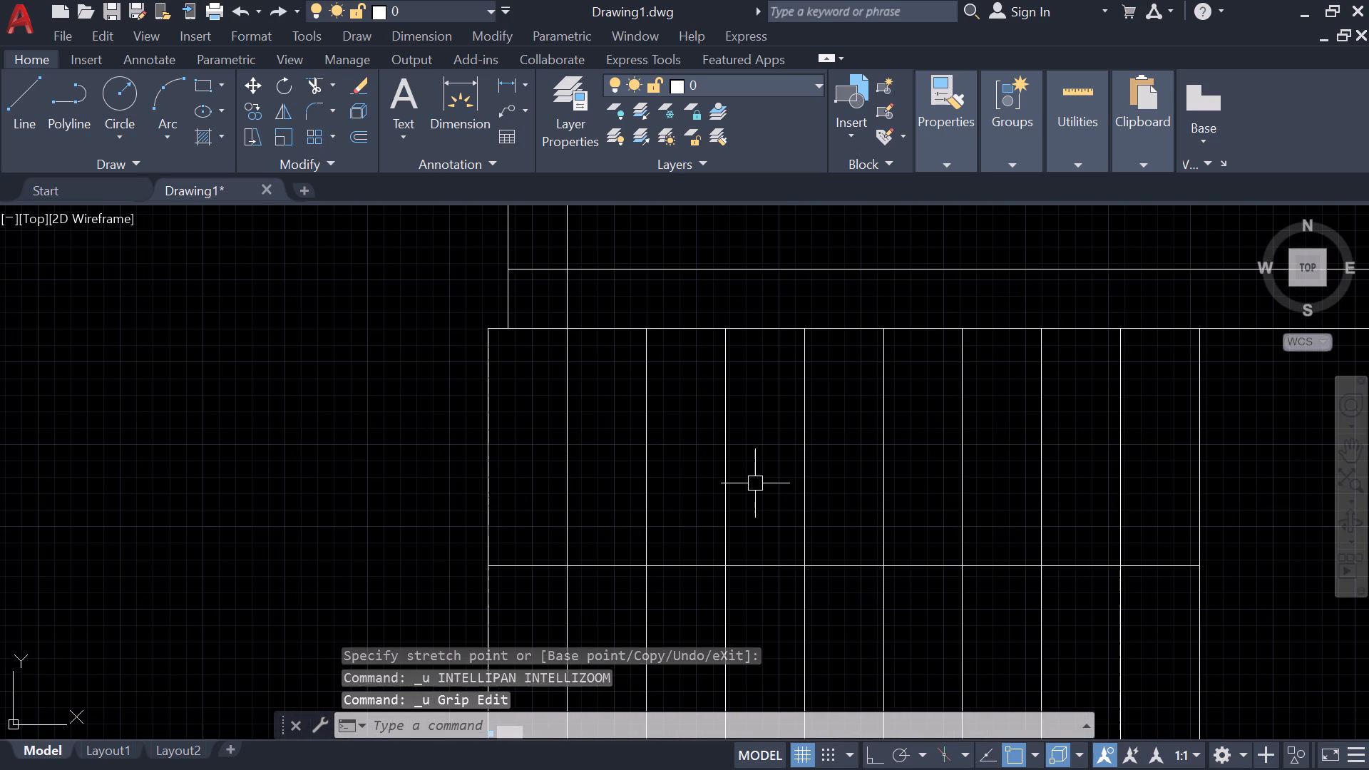
Draw a vertical line about 5'-8" long from the partition's lower-left corner down to the bottom exterior wall's inner face.
scroll(755, 484, "down", 2)
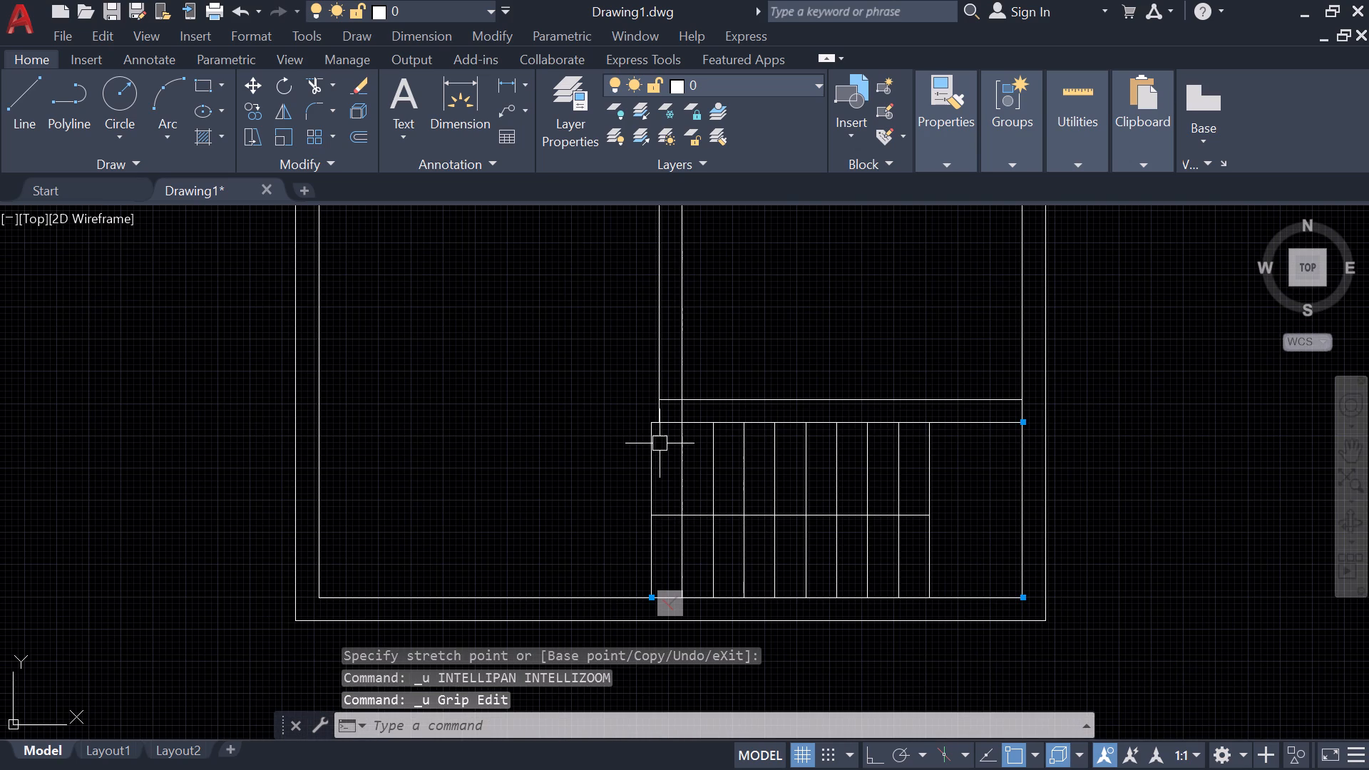
key("l")
key("space")
left_click(665, 419)
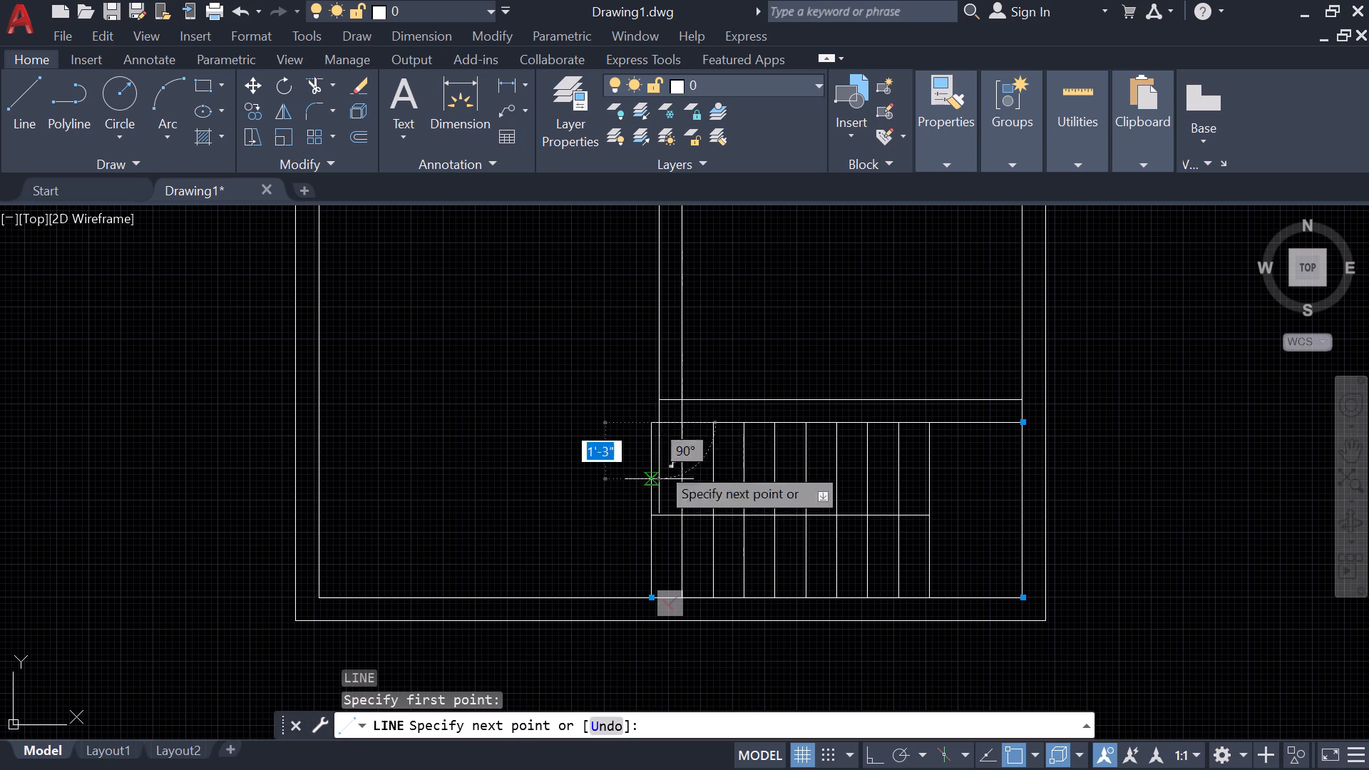
scroll(652, 595, "up", 3)
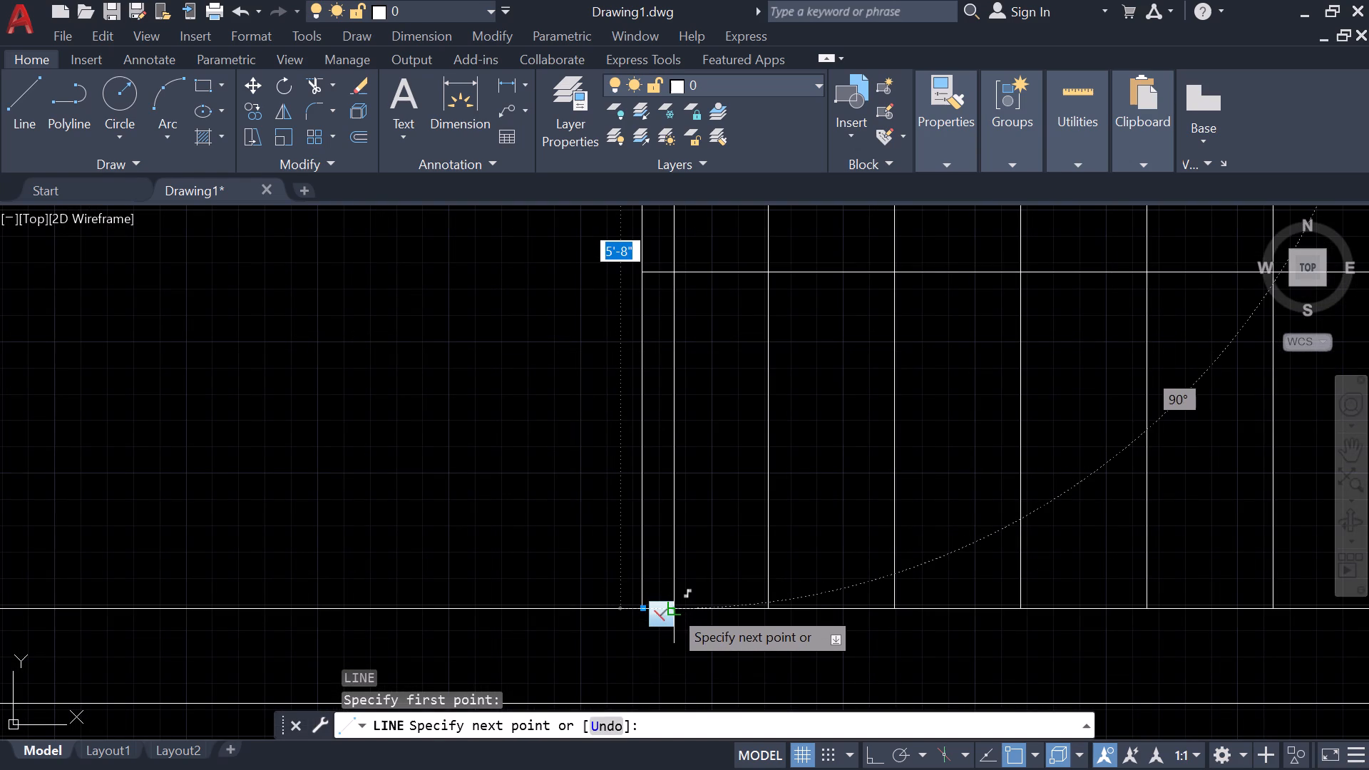
left_click(672, 608)
key("Escape")
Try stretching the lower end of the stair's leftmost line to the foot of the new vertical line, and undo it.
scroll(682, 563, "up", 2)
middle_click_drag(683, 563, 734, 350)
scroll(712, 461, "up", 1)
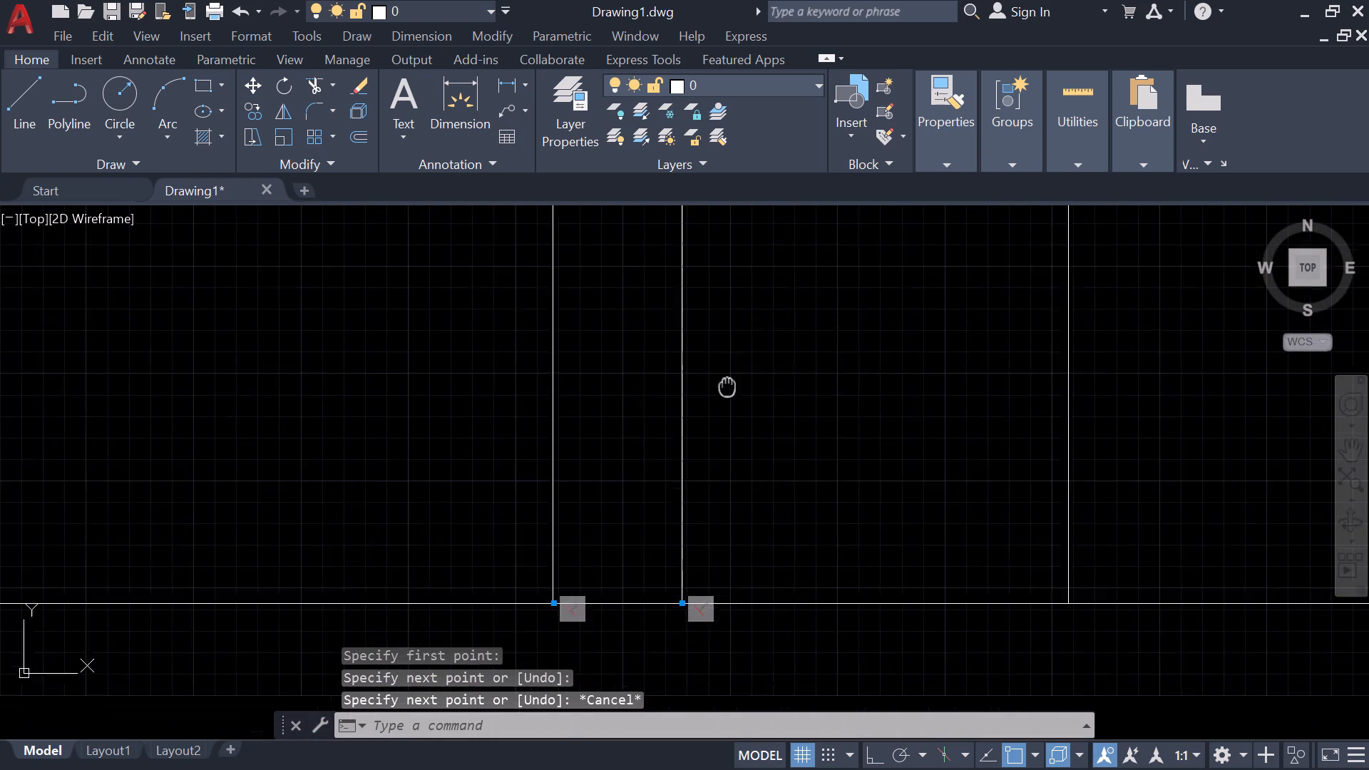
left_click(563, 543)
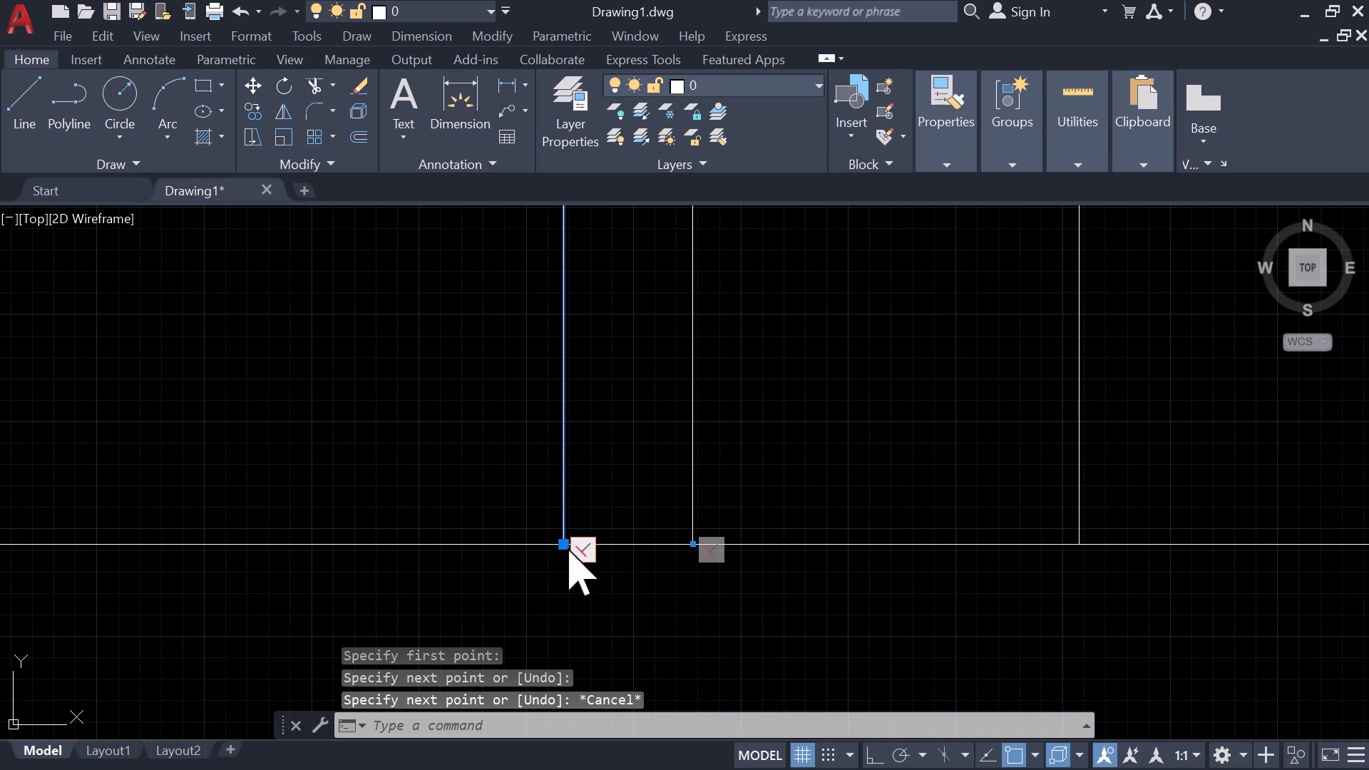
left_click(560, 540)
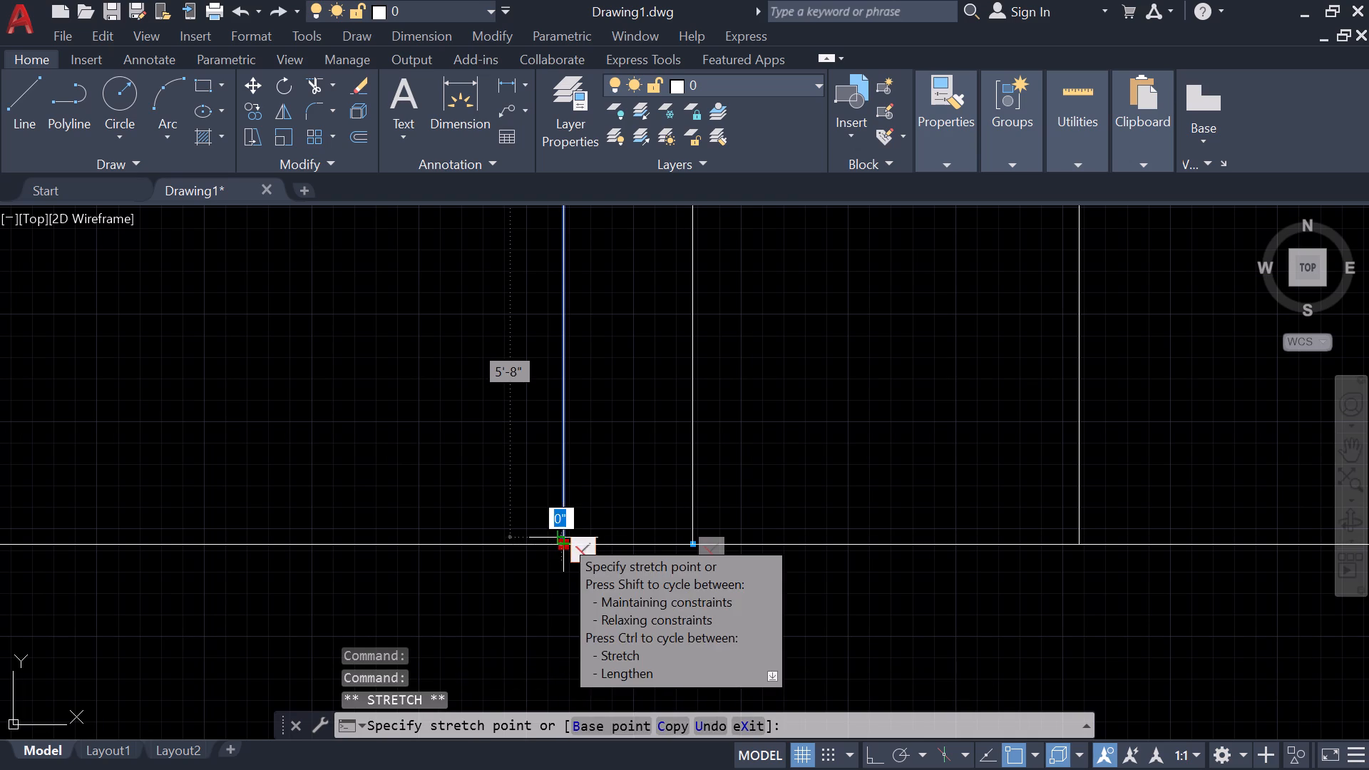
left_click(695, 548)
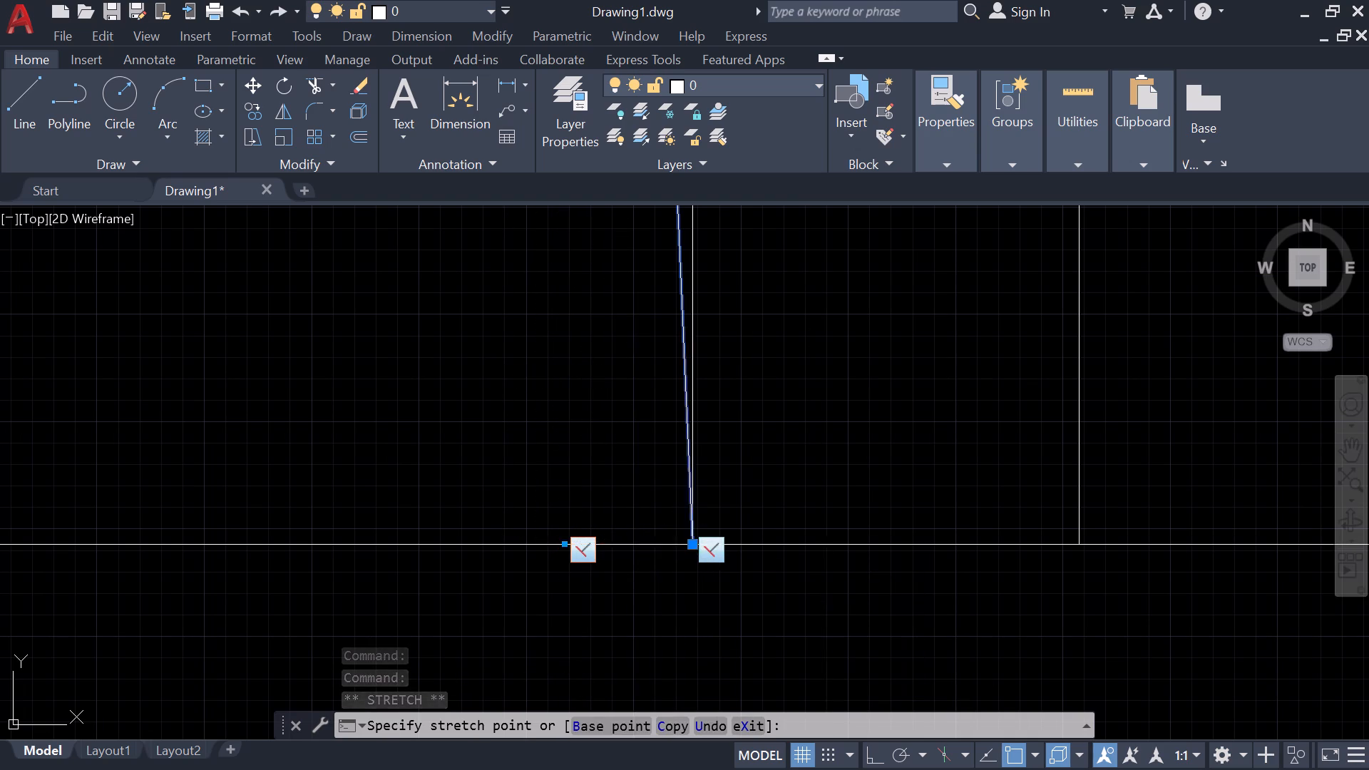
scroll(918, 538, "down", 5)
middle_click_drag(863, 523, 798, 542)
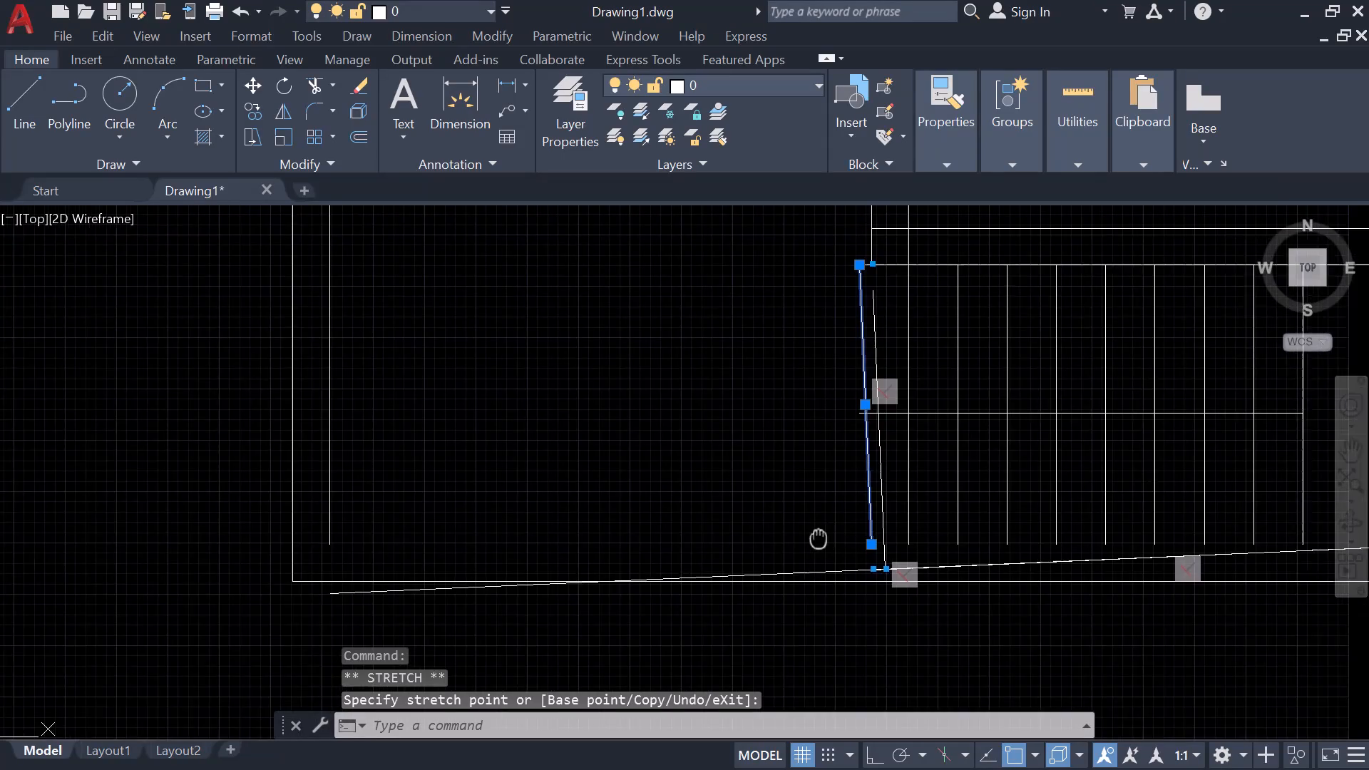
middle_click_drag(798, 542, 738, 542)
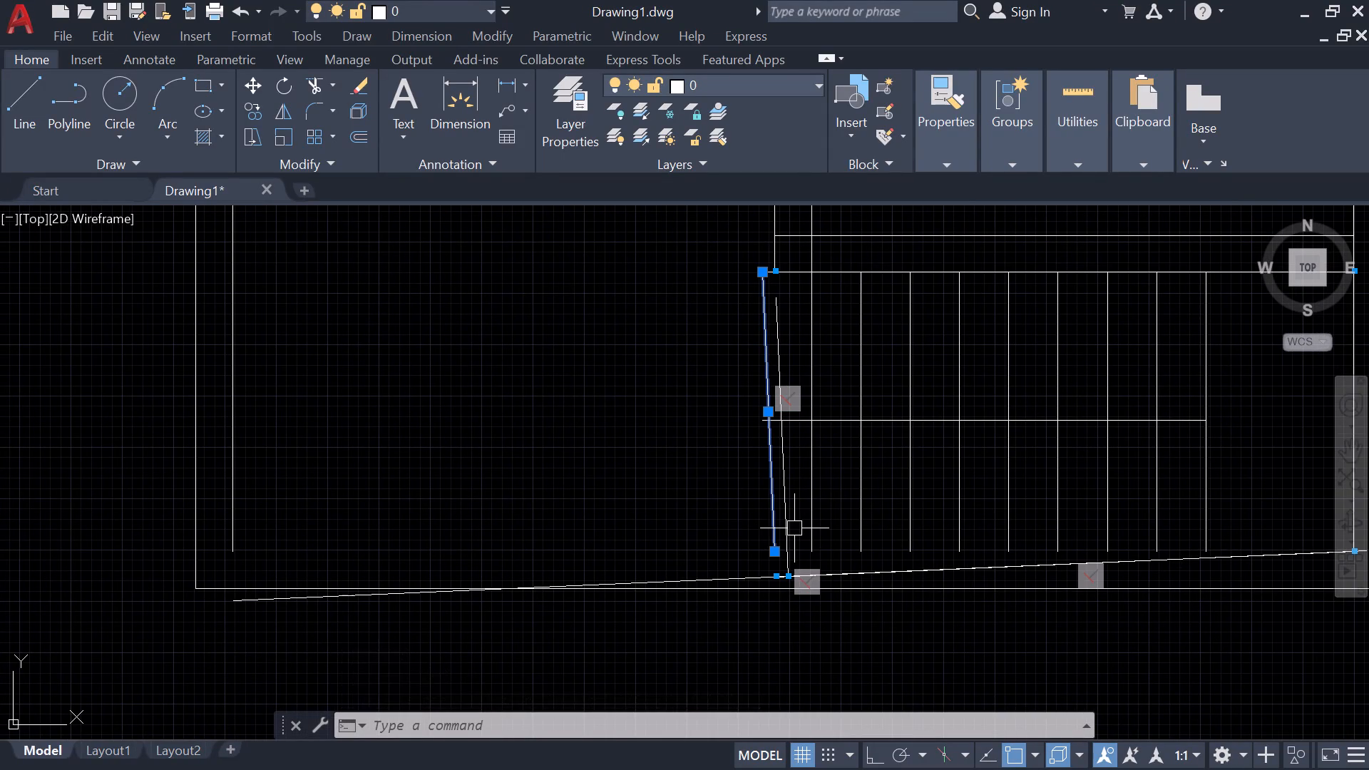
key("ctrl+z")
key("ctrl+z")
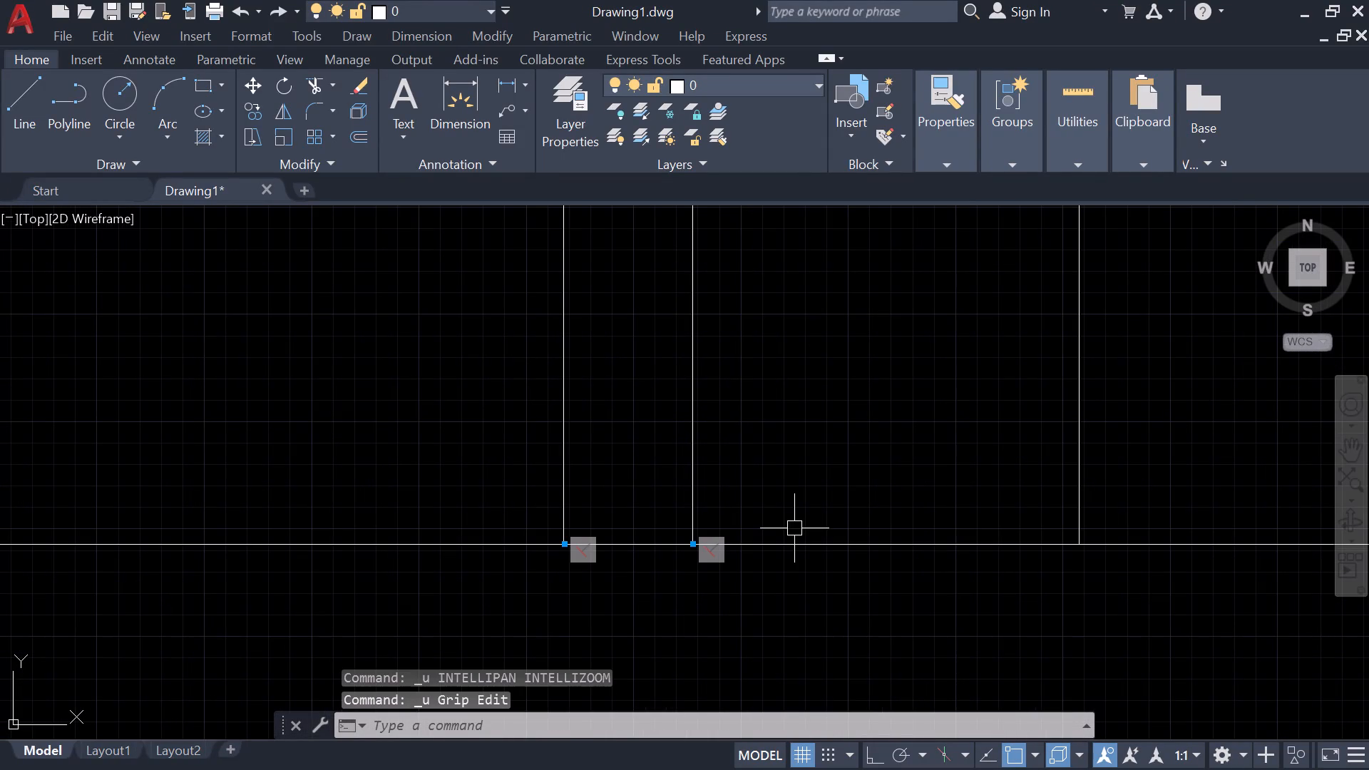
Trim away the stair's old leftmost line and the middle and top line stubs projecting left of the new vertical line.
scroll(762, 509, "down", 3)
middle_click_drag(718, 376, 651, 450)
scroll(662, 344, "down", 1)
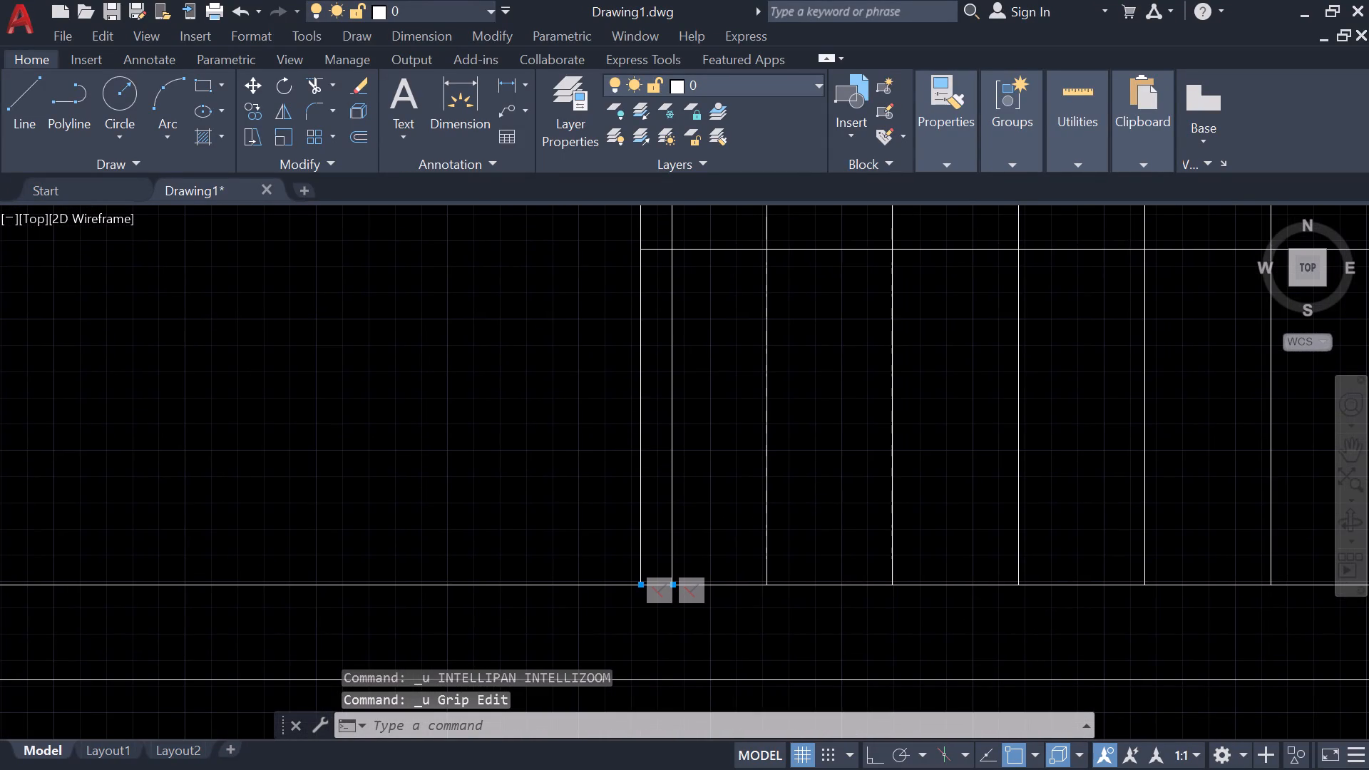
middle_click_drag(662, 344, 655, 400)
scroll(655, 400, "up", 1)
key("Escape")
type("tr")
key("space")
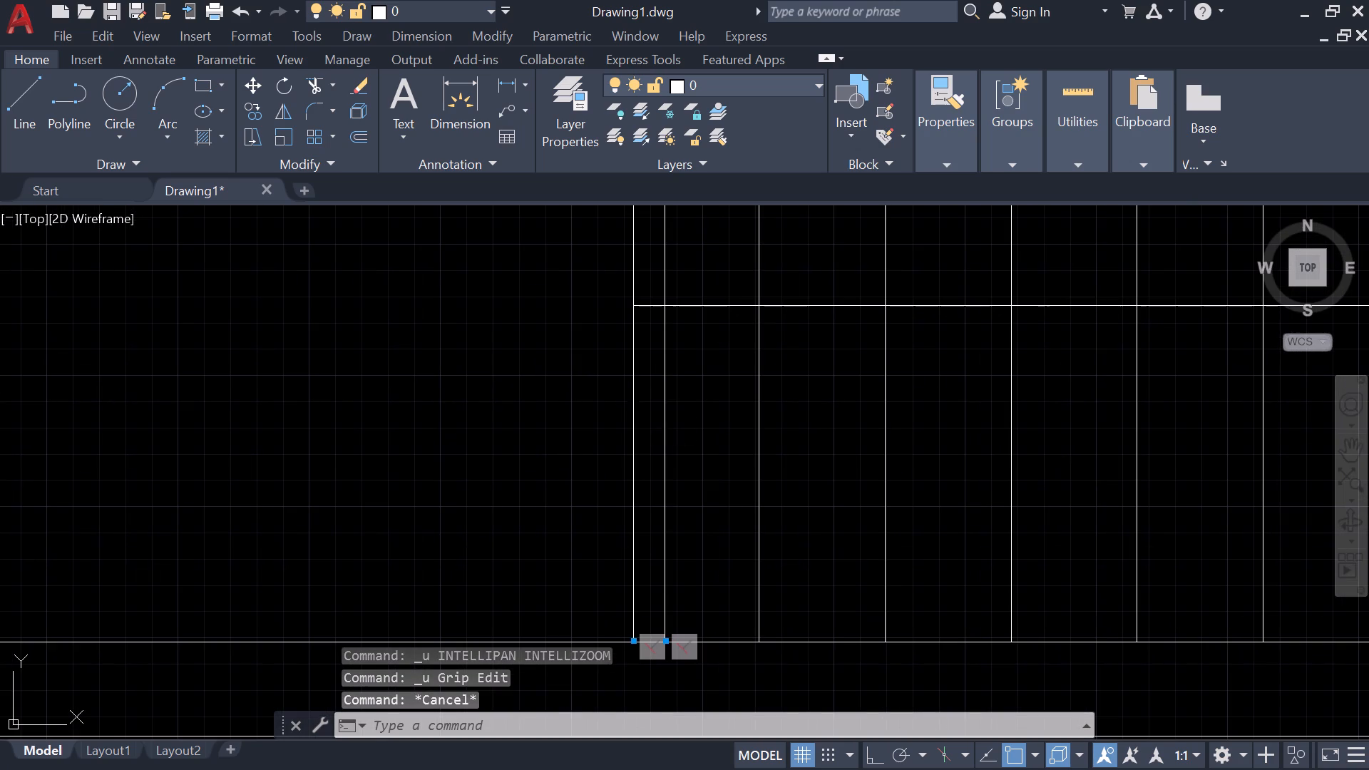
left_click_drag(630, 381, 601, 373)
left_click(634, 299)
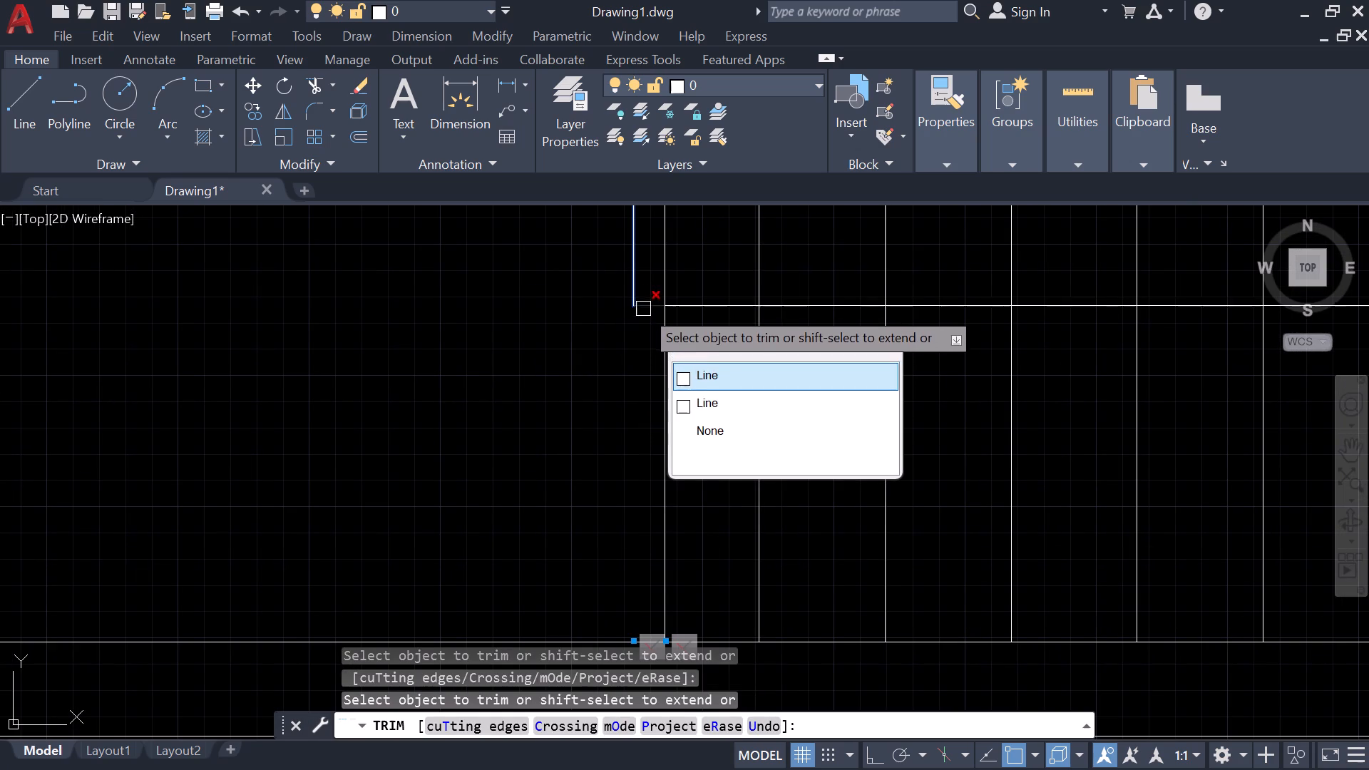
left_click(643, 308)
scroll(643, 303, "down", 3)
middle_click_drag(632, 315, 617, 386)
scroll(617, 332, "up", 4)
middle_click_drag(630, 259, 630, 518)
left_click(670, 395)
scroll(665, 411, "down", 4)
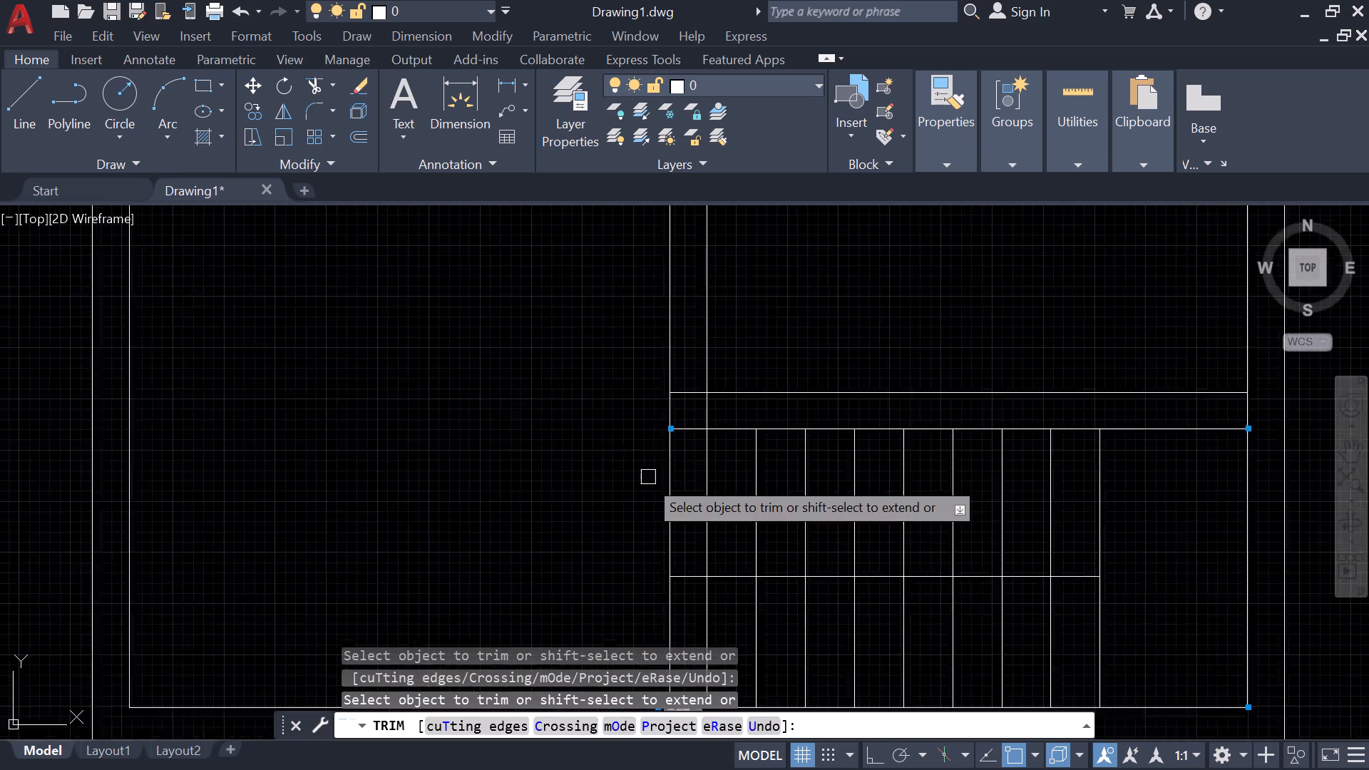
middle_click_drag(627, 477, 545, 215)
scroll(565, 364, "up", 5)
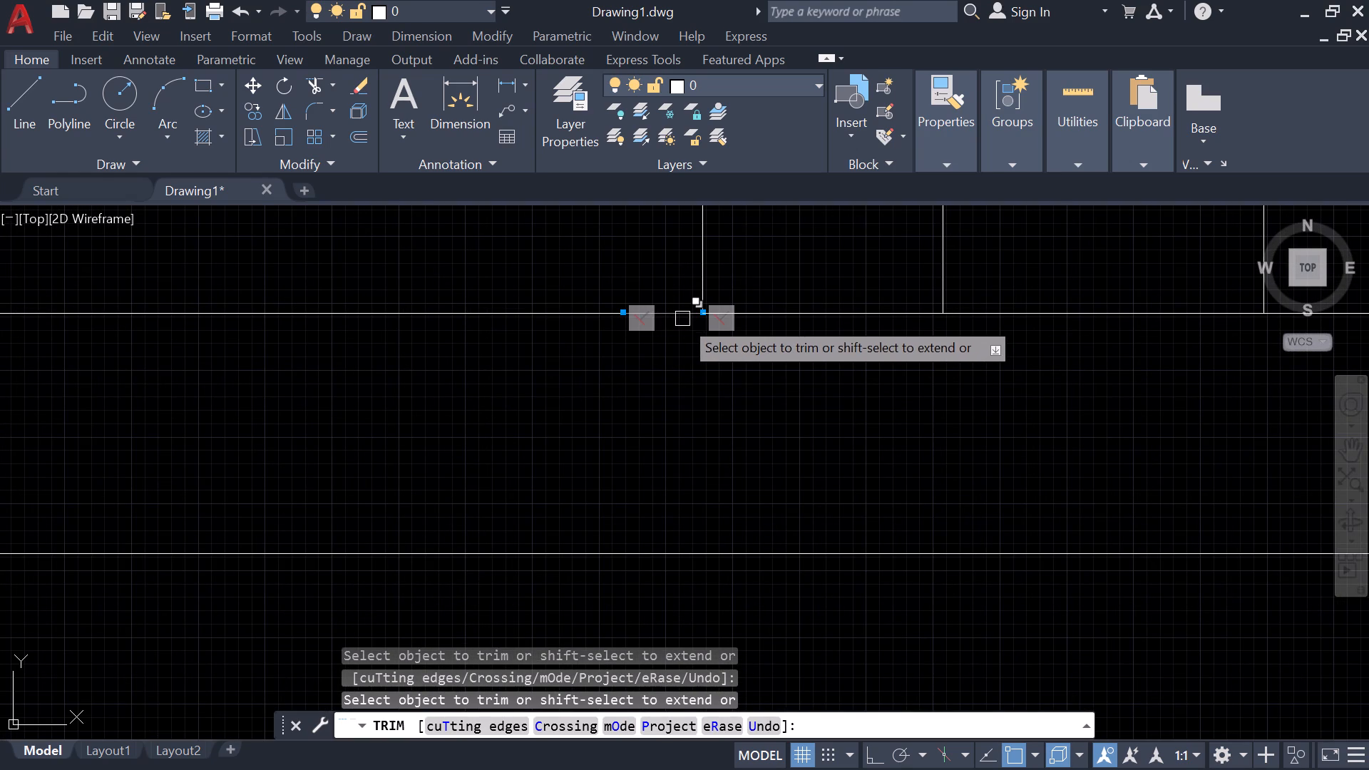
key("Escape")
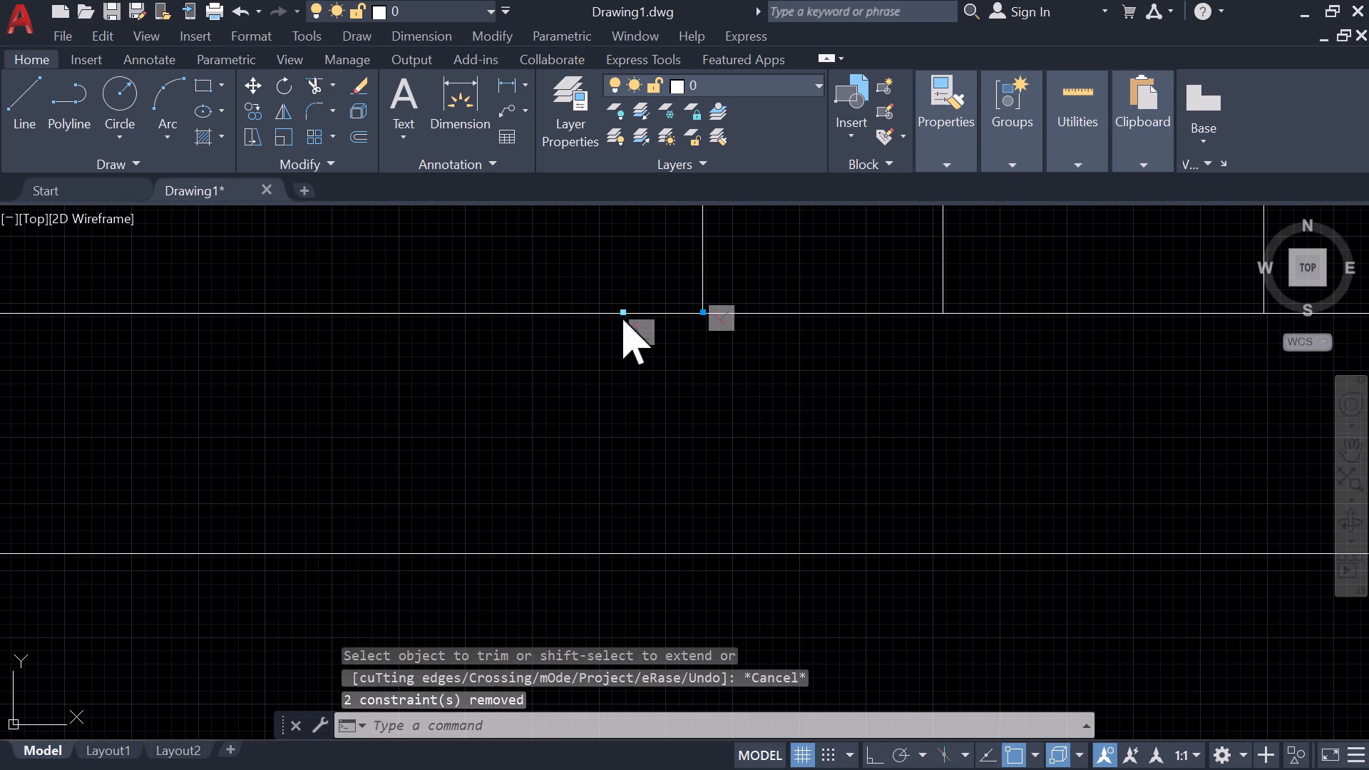
Hide the constraint marker on the bottom wall line just left of the new vertical line's foot.
left_click(659, 322)
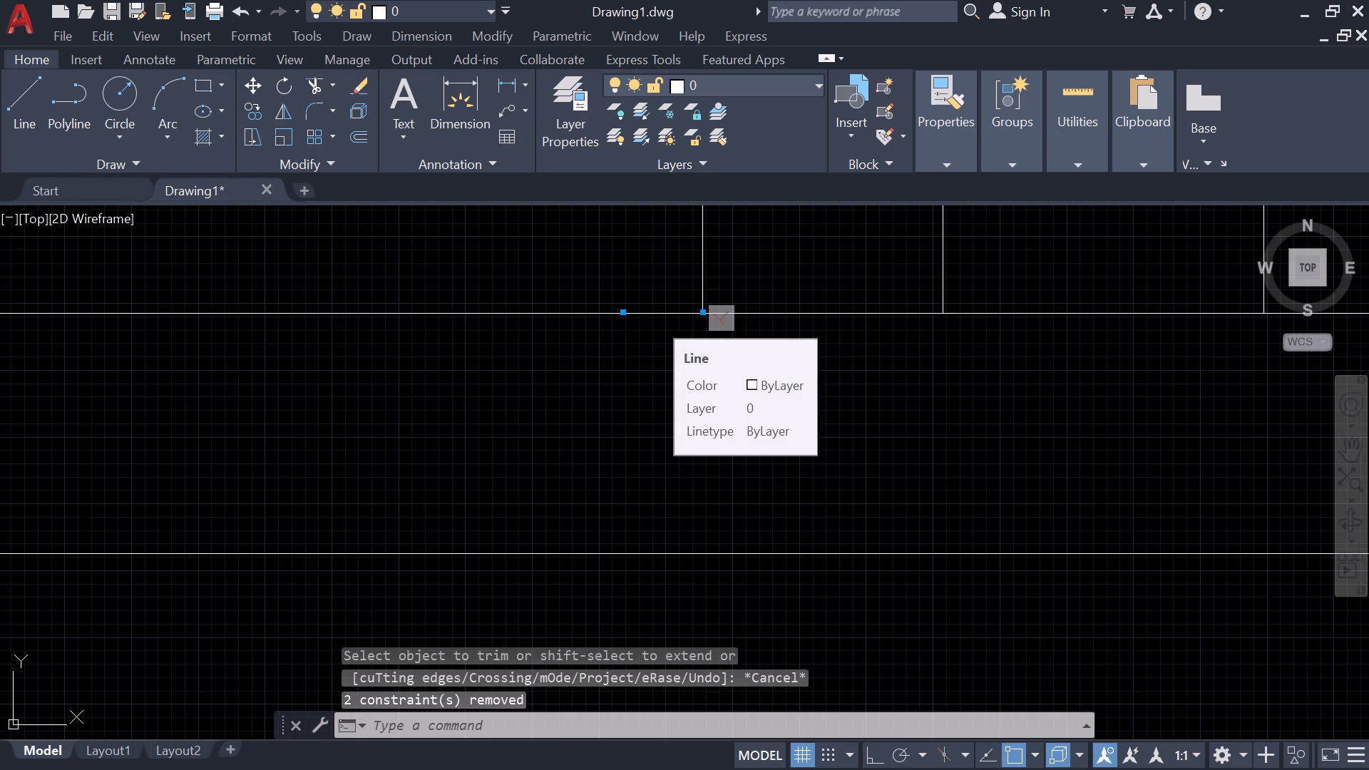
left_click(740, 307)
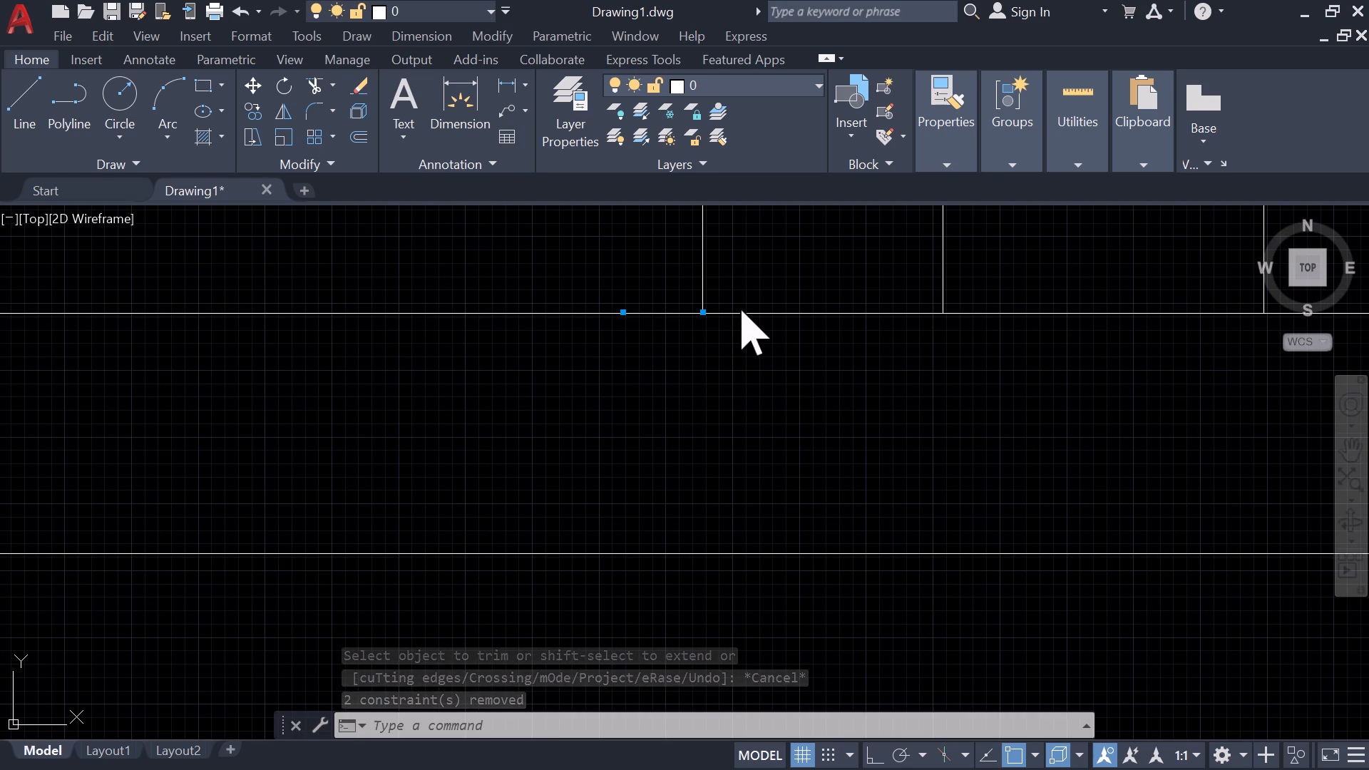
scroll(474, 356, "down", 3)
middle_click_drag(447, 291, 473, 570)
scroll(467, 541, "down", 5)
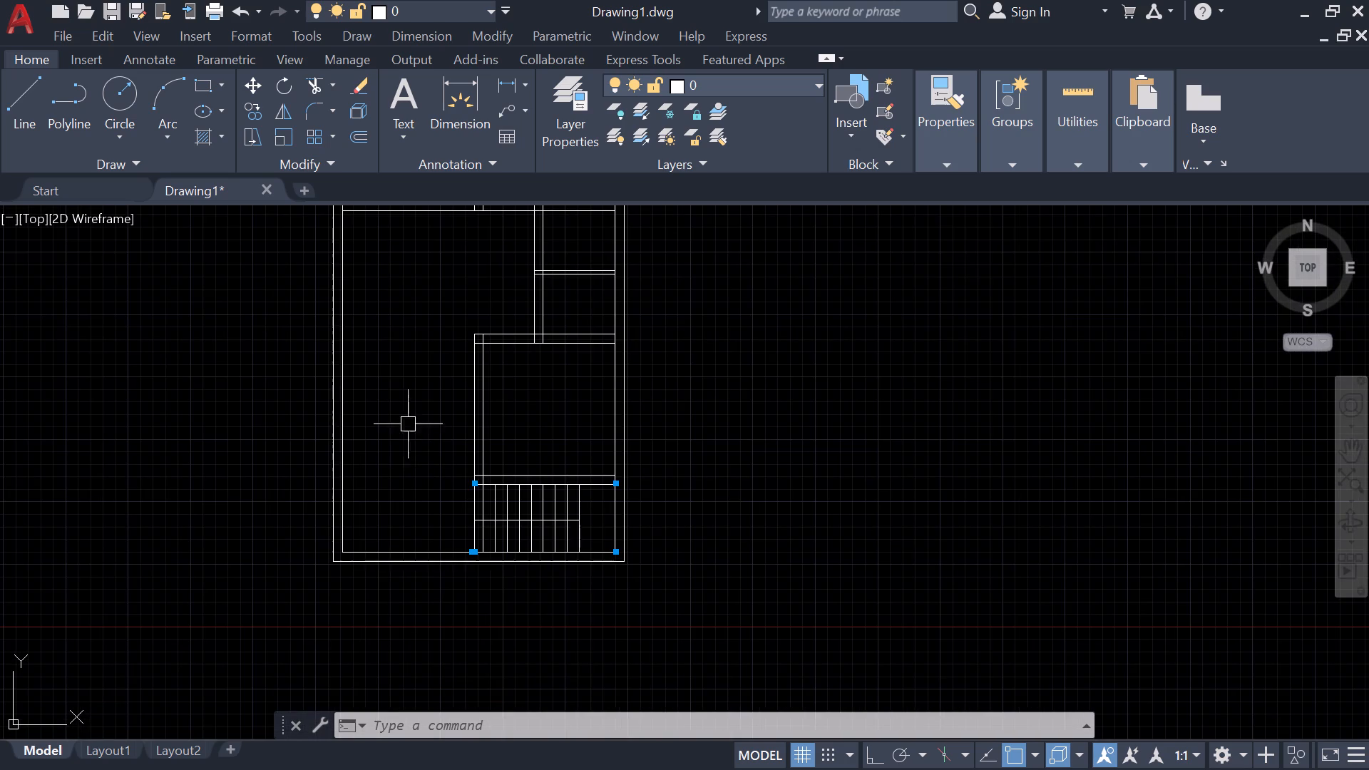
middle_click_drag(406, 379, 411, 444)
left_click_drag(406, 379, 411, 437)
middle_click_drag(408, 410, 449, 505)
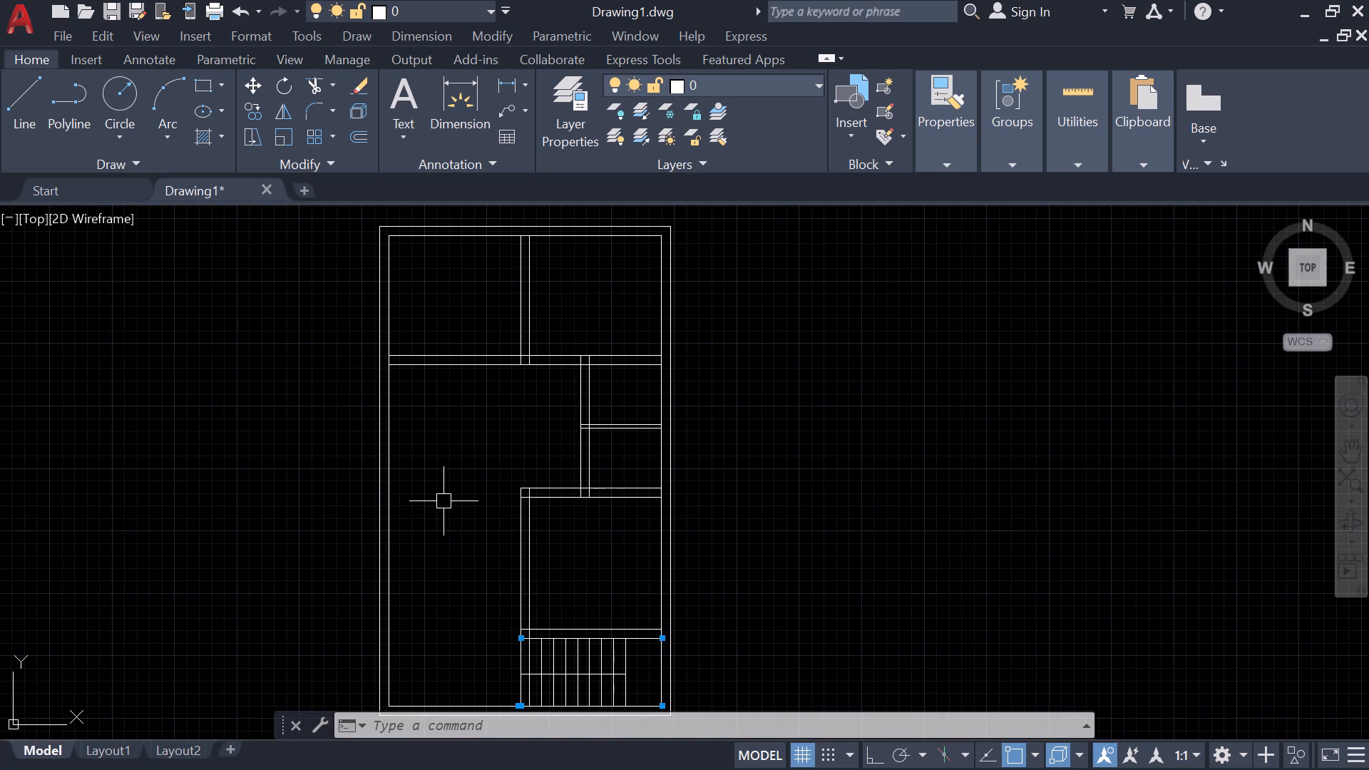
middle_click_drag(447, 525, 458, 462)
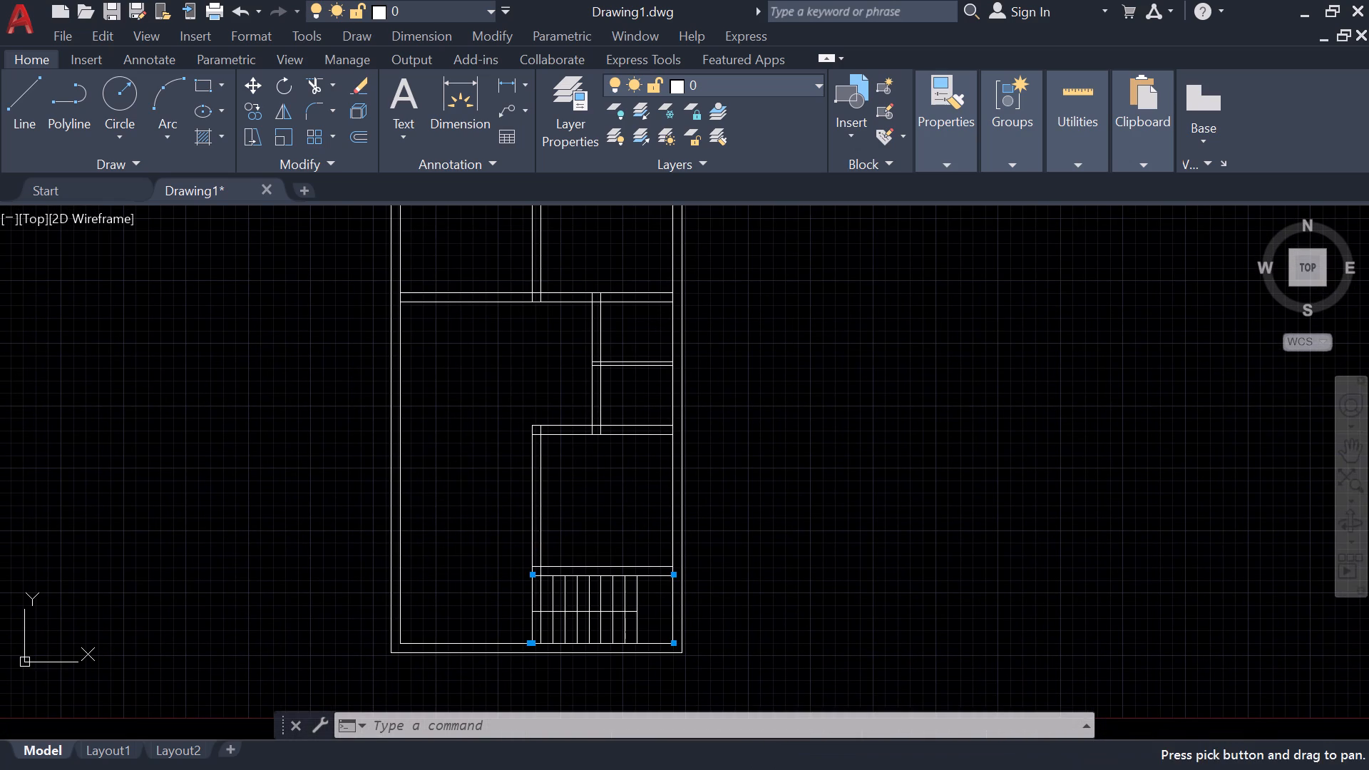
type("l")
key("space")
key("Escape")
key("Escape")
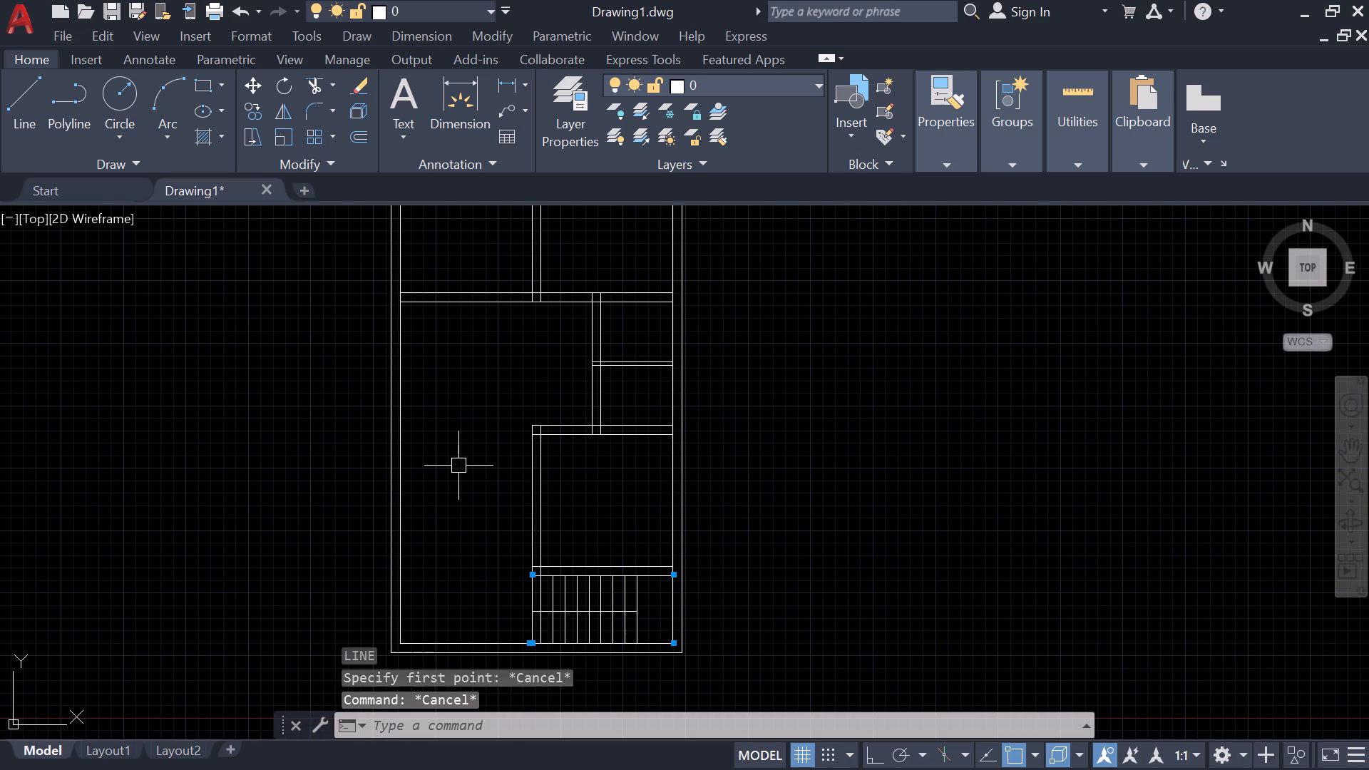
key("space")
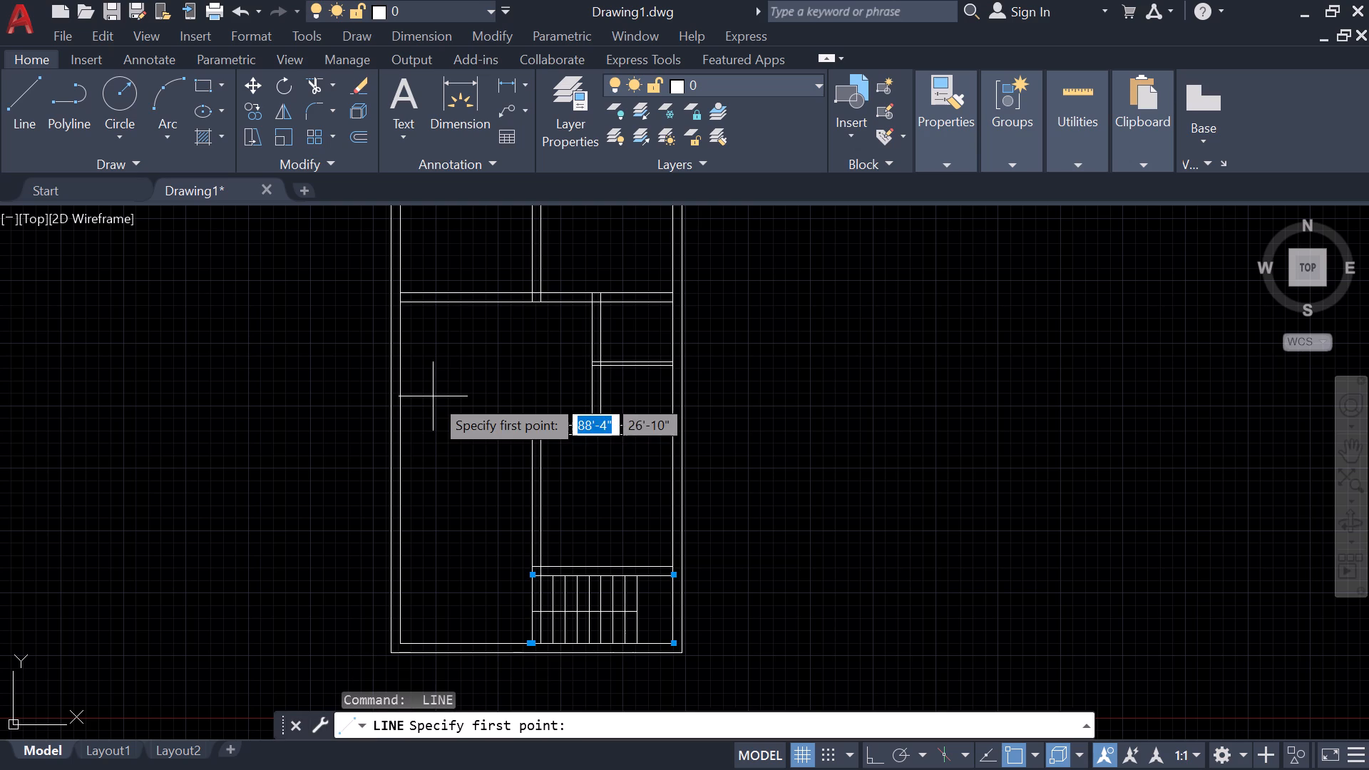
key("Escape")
Offset the lower line of the full-width horizontal wall below the two top rooms 17' downward.
key("o")
key("Return")
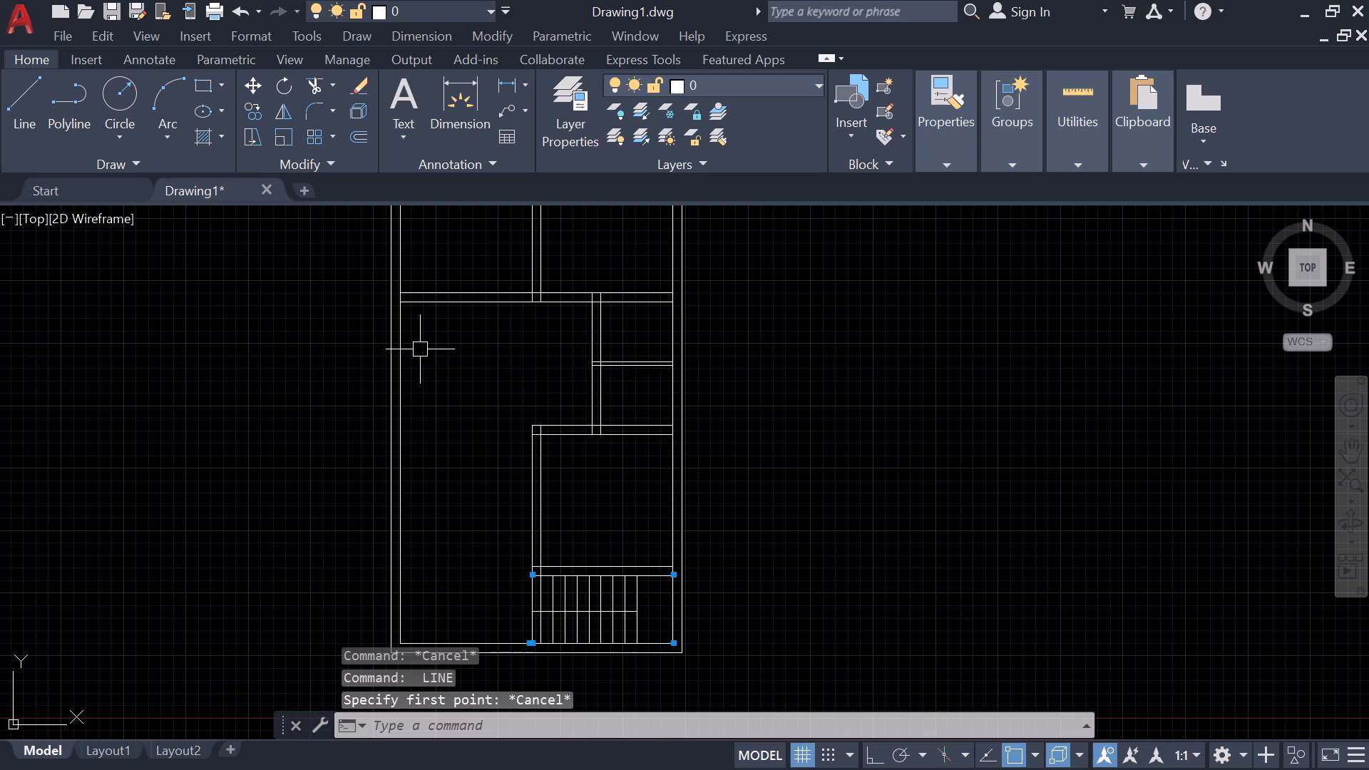
key("space")
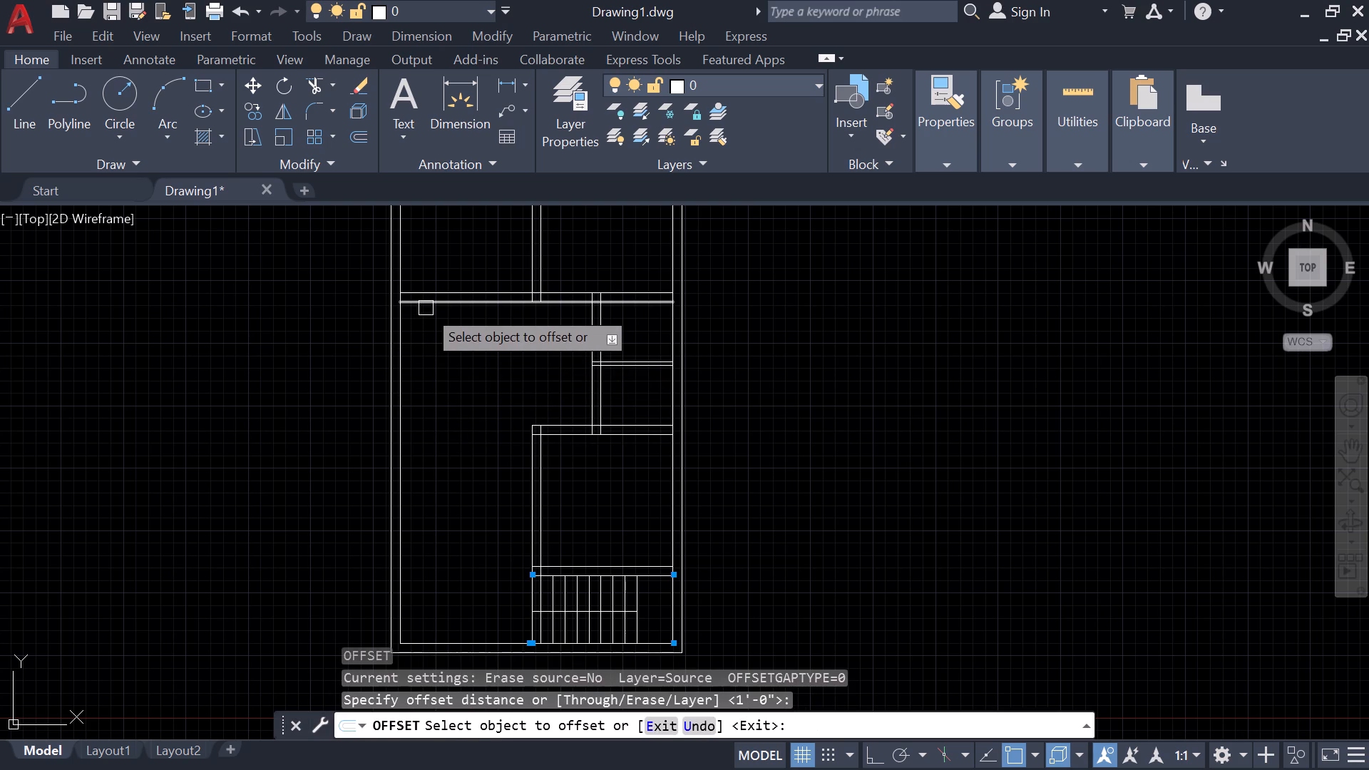
left_click(426, 308)
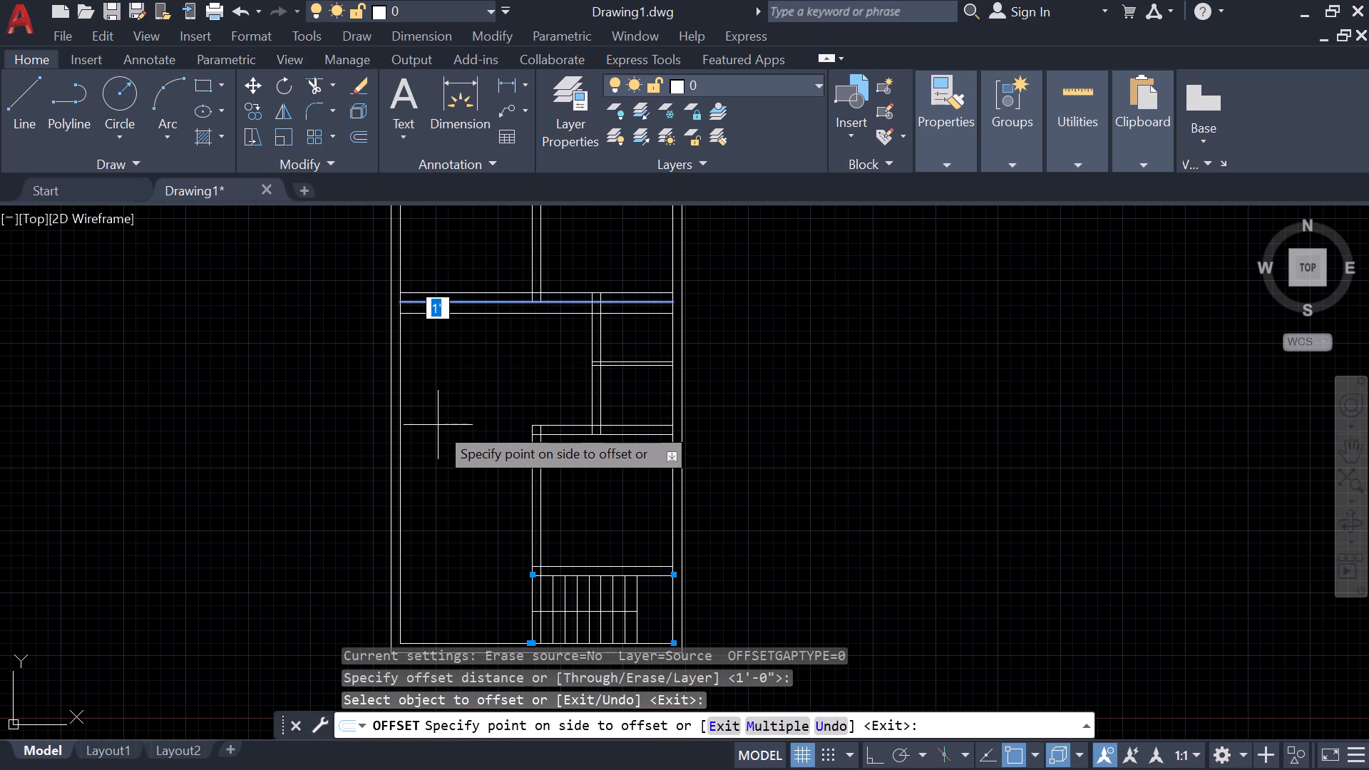
key("1")
type("7'")
key("Return")
key("Escape")
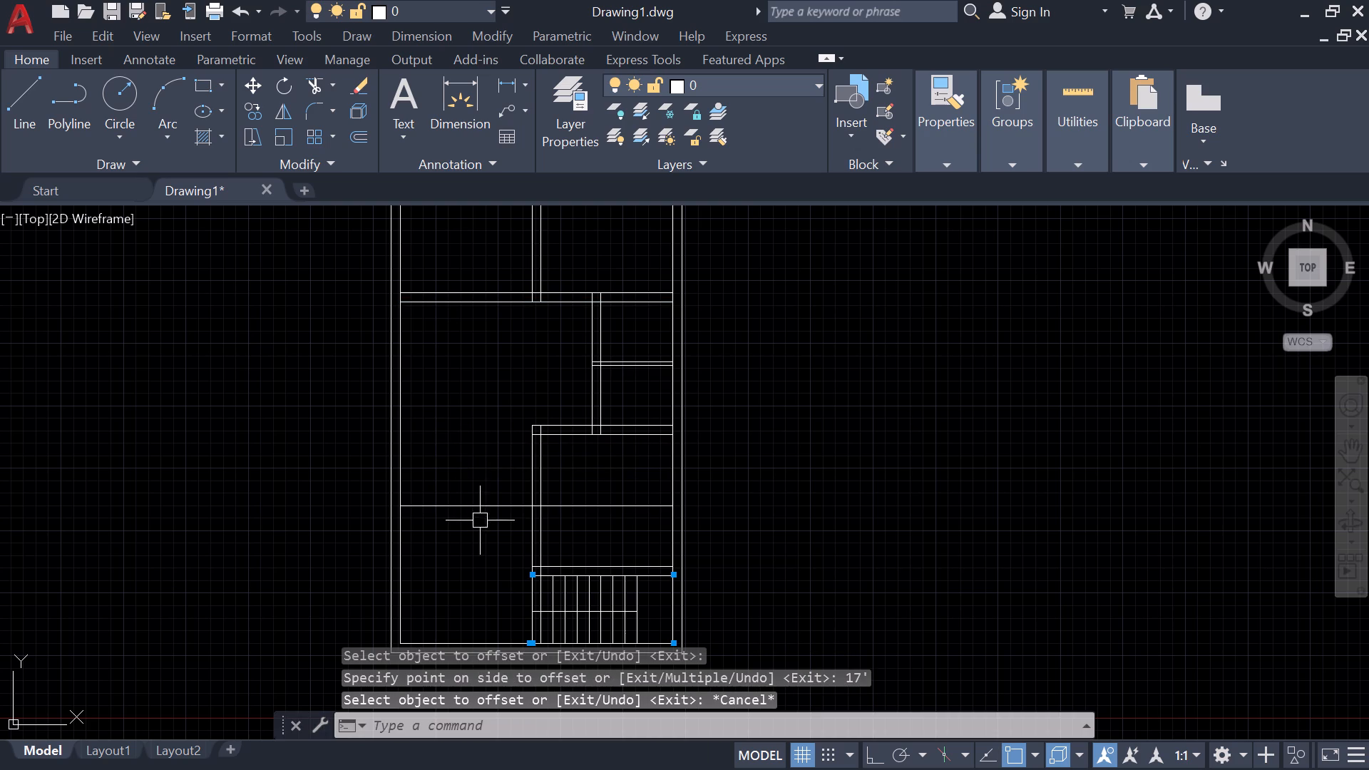
Offset the new horizontal line 9" downward to form a wall across the lower part of the plan.
key("space")
key("space")
left_click(471, 508)
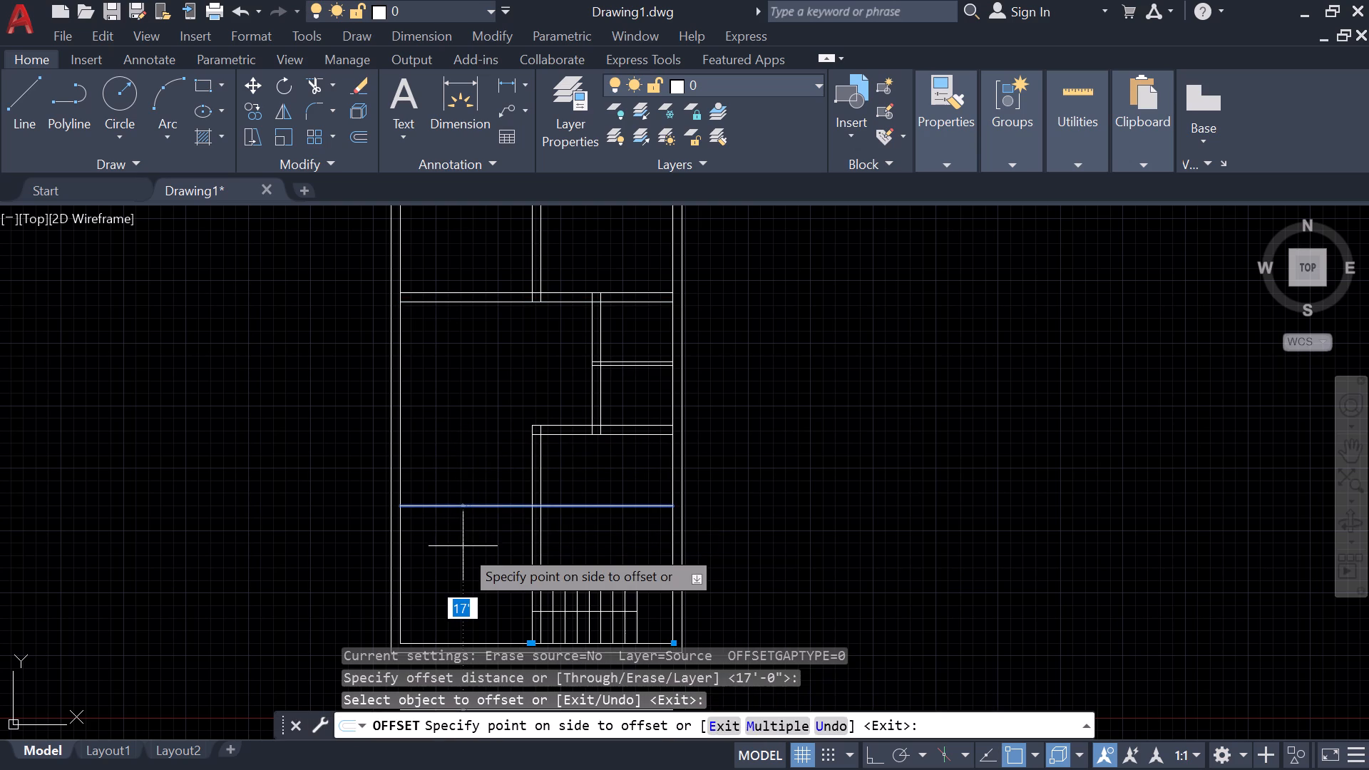
type("9\"")
key("Return")
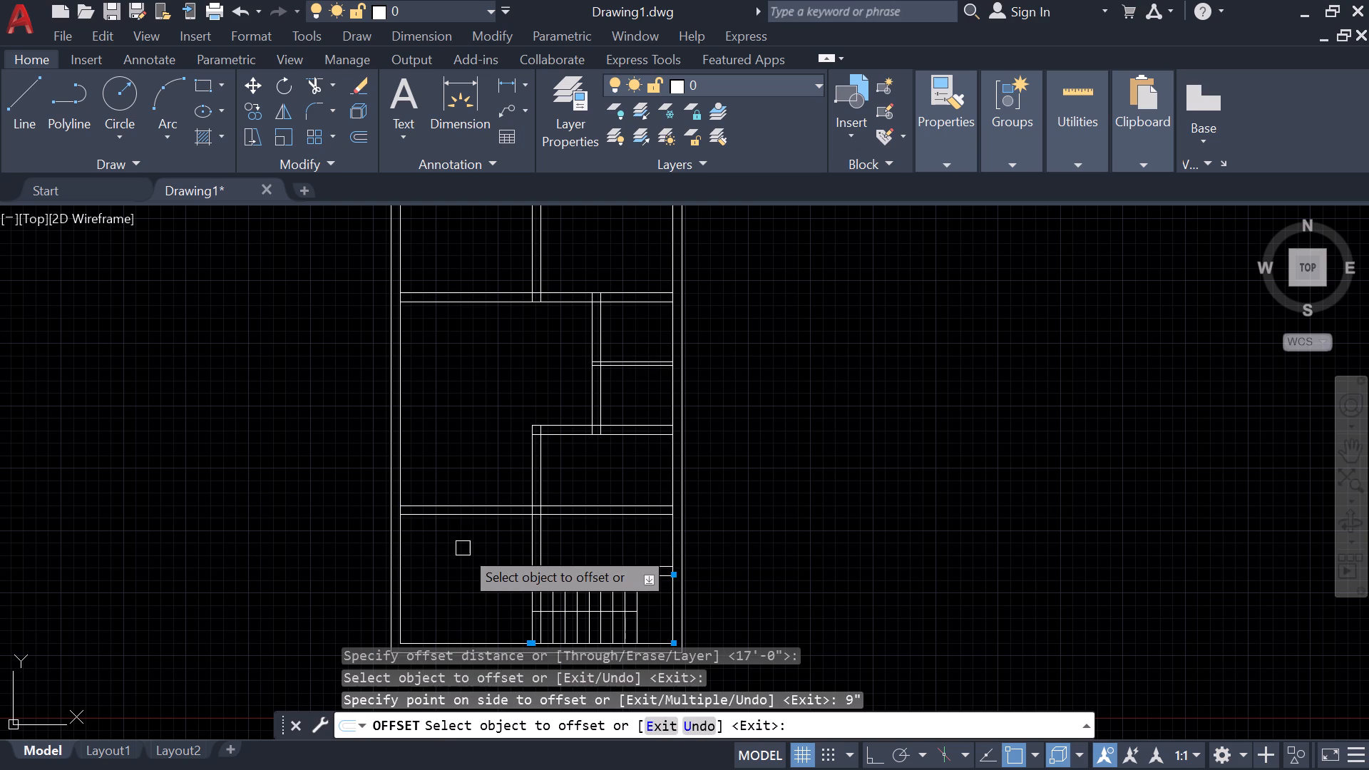
key("Escape")
Trim both lines of the new 9" wall where they cross the room above the staircase, right of its vertical wall.
type("tr")
key("space")
left_click_drag(596, 491, 598, 491)
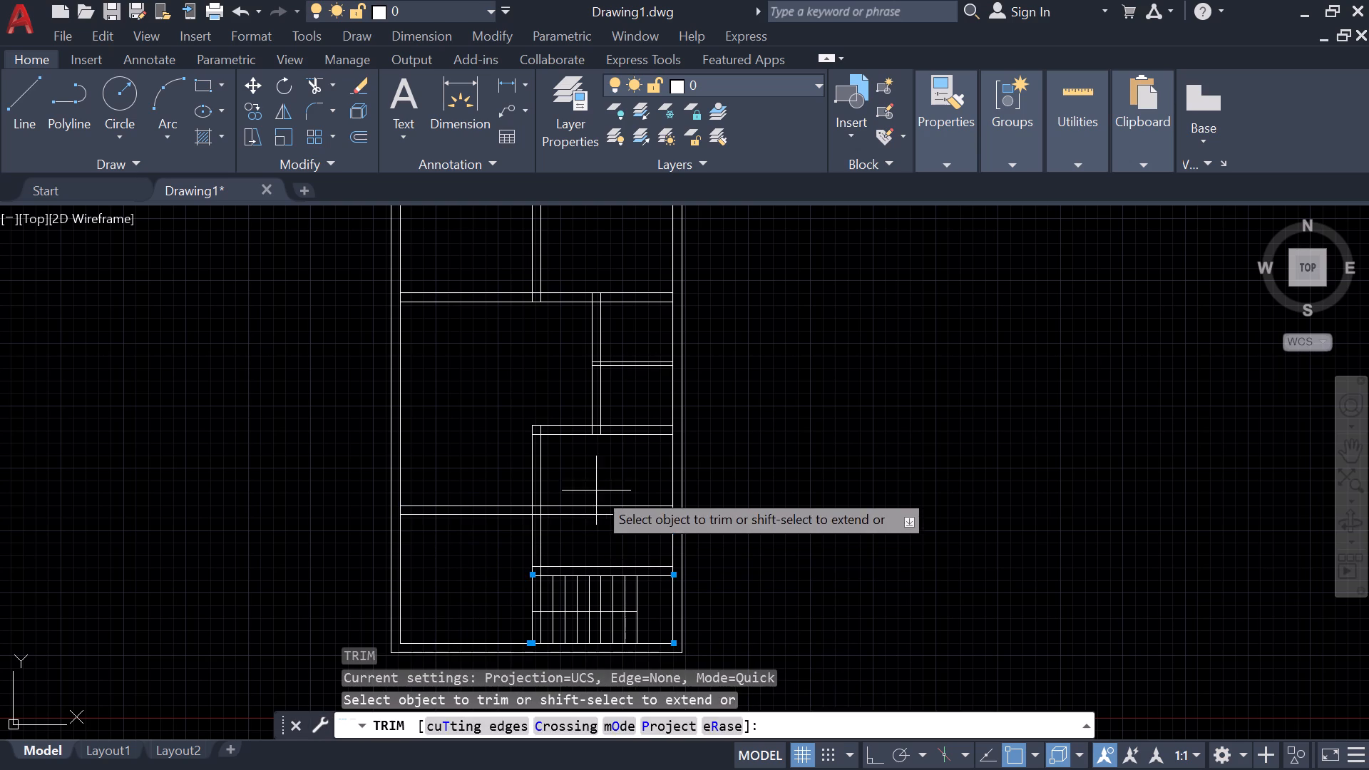
left_click_drag(598, 491, 600, 538)
scroll(548, 504, "up", 4)
key("Escape")
scroll(511, 528, "down", 4)
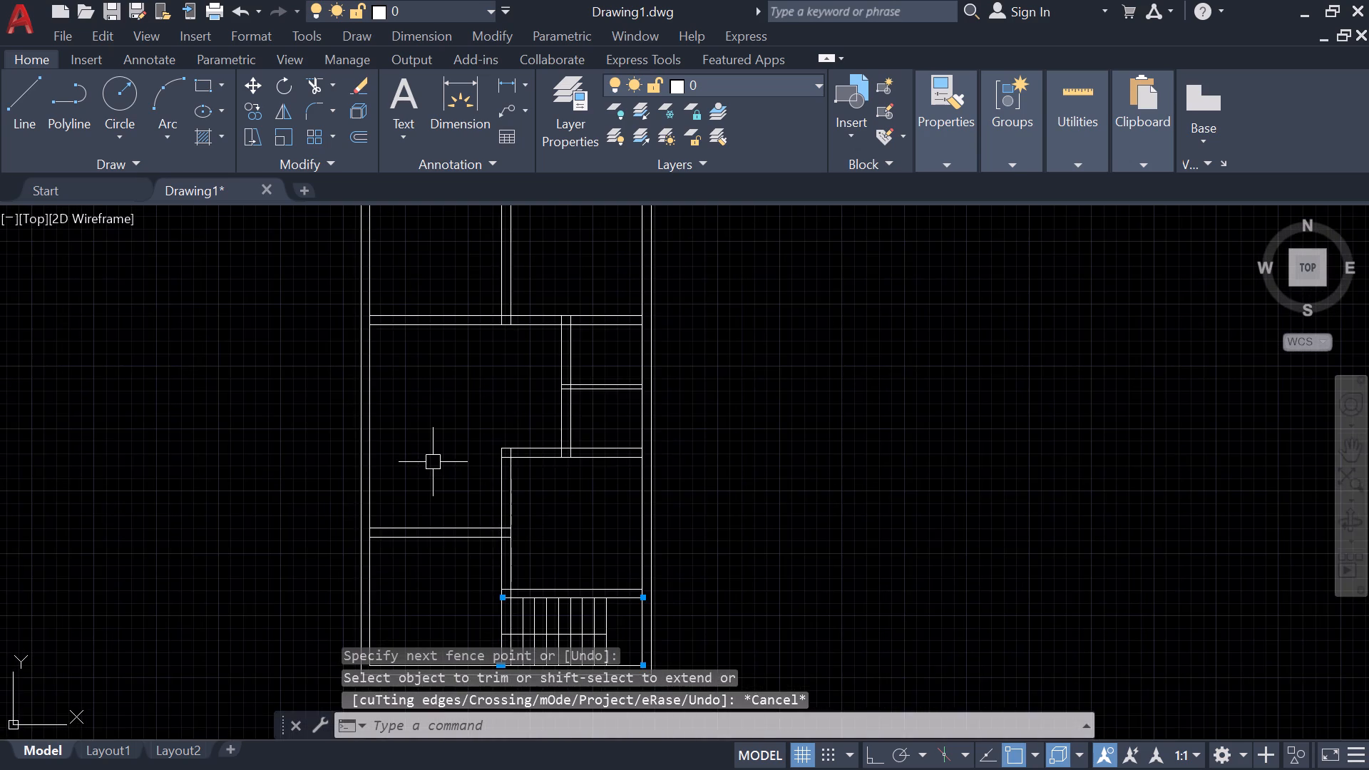
middle_click_drag(436, 467, 471, 573)
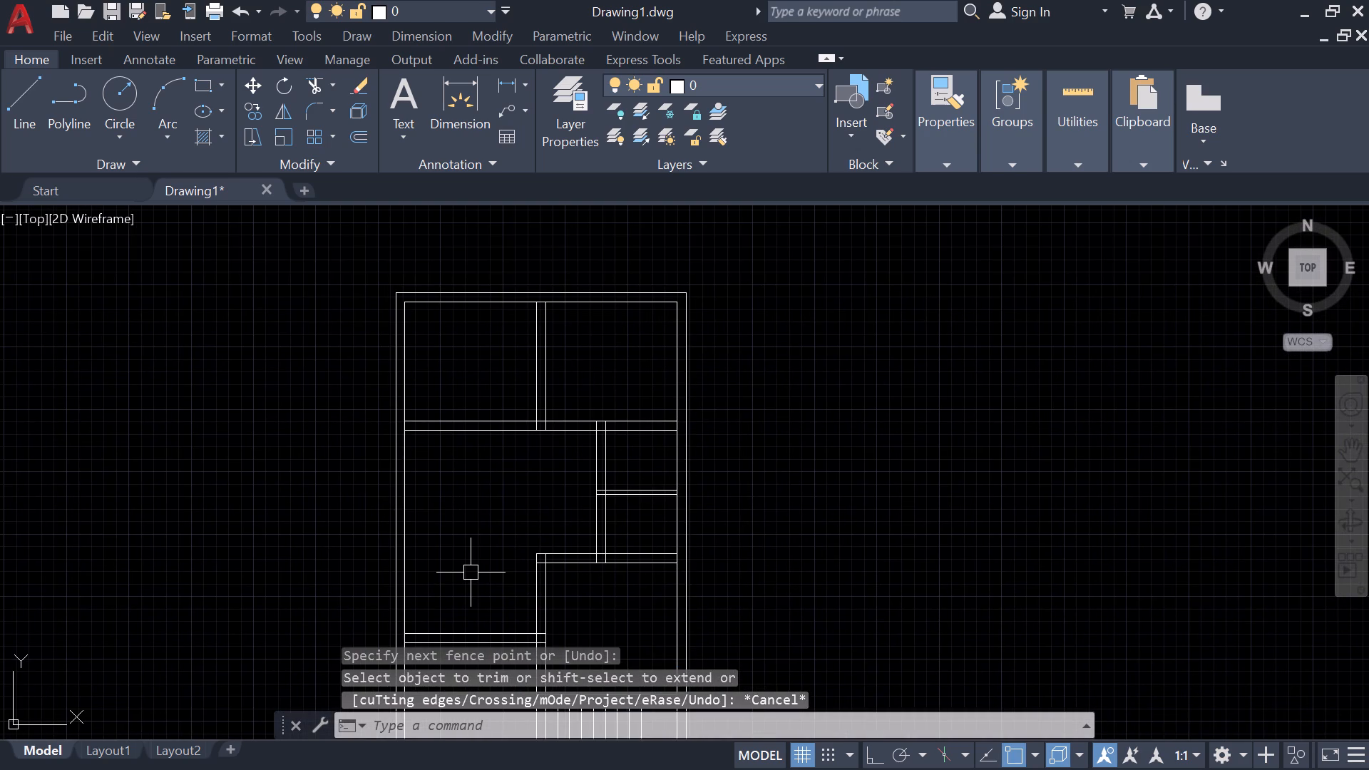
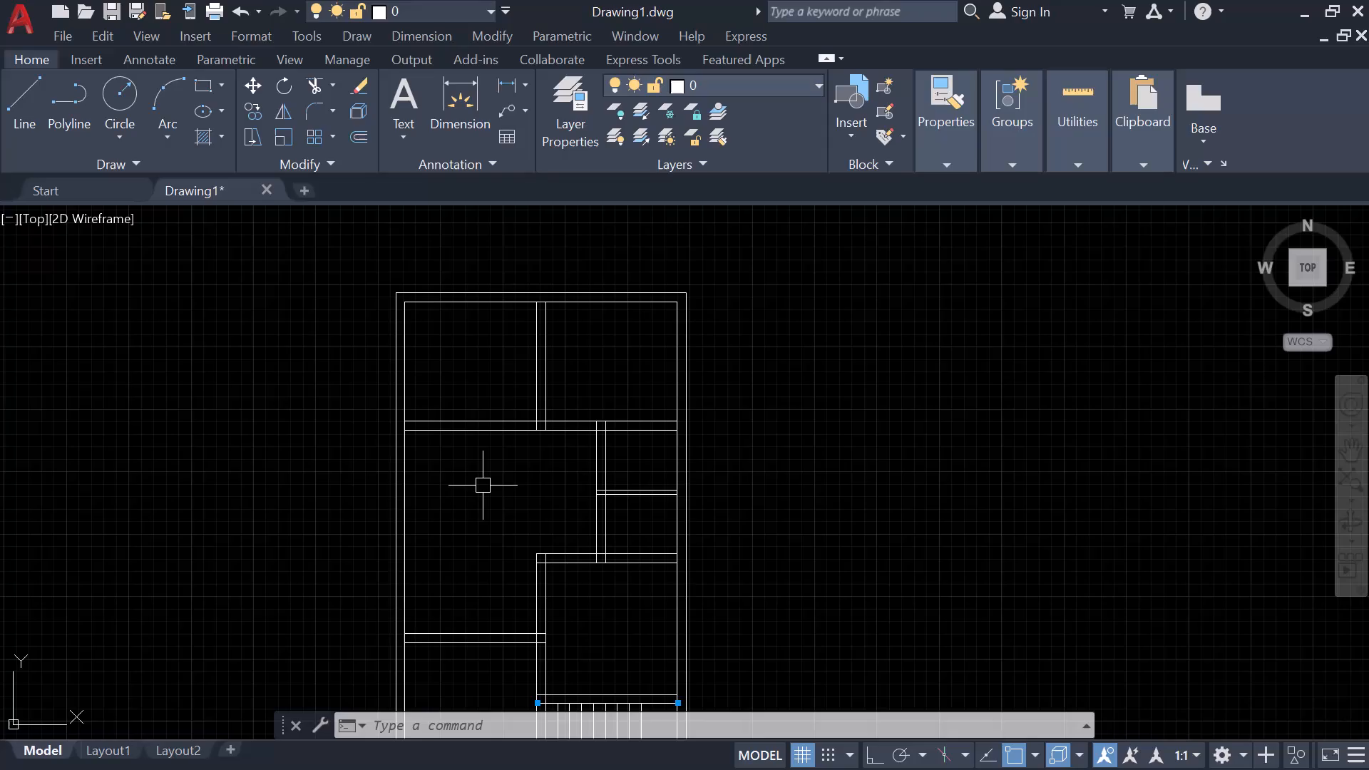
Offset the left line of the partition between the two top rooms 3' to the left.
middle_click_drag(483, 486, 669, 508)
scroll(670, 480, "up", 1)
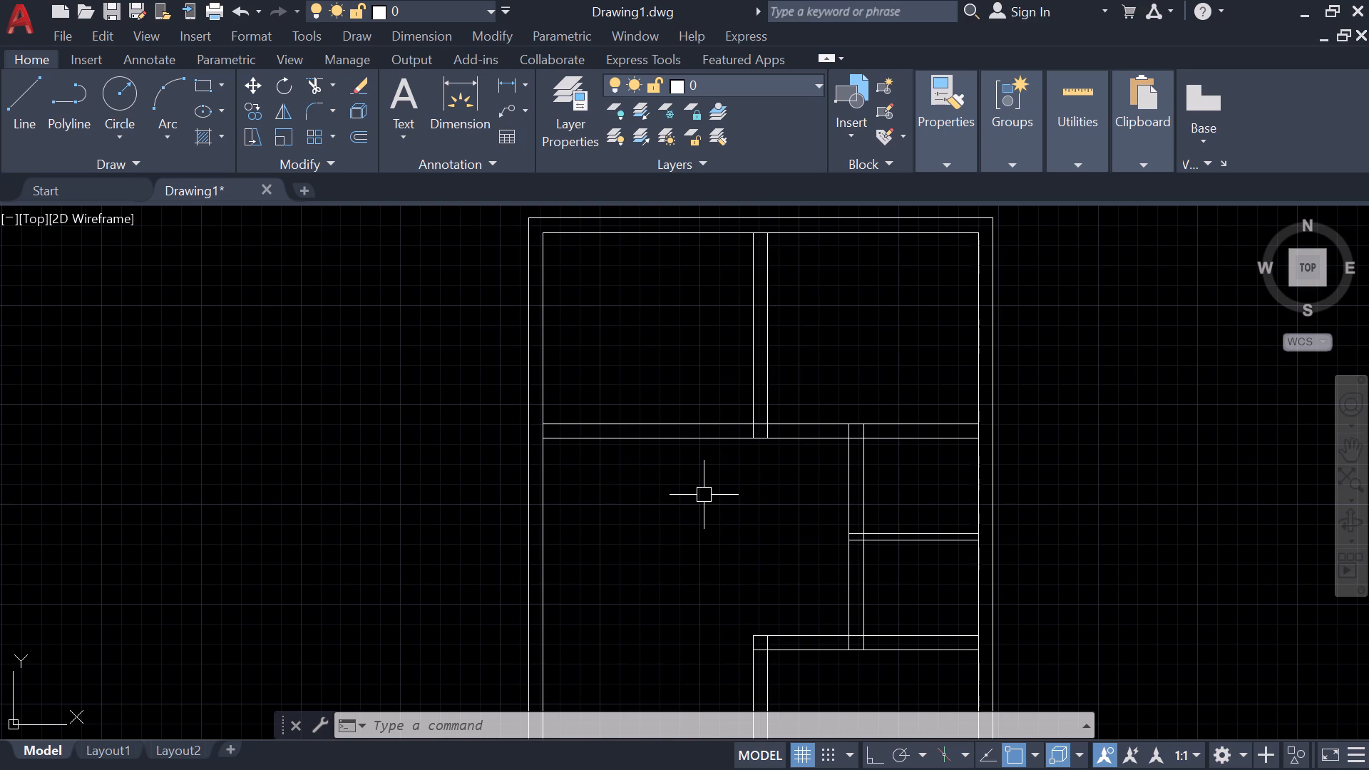
type("o")
key("space")
key("space")
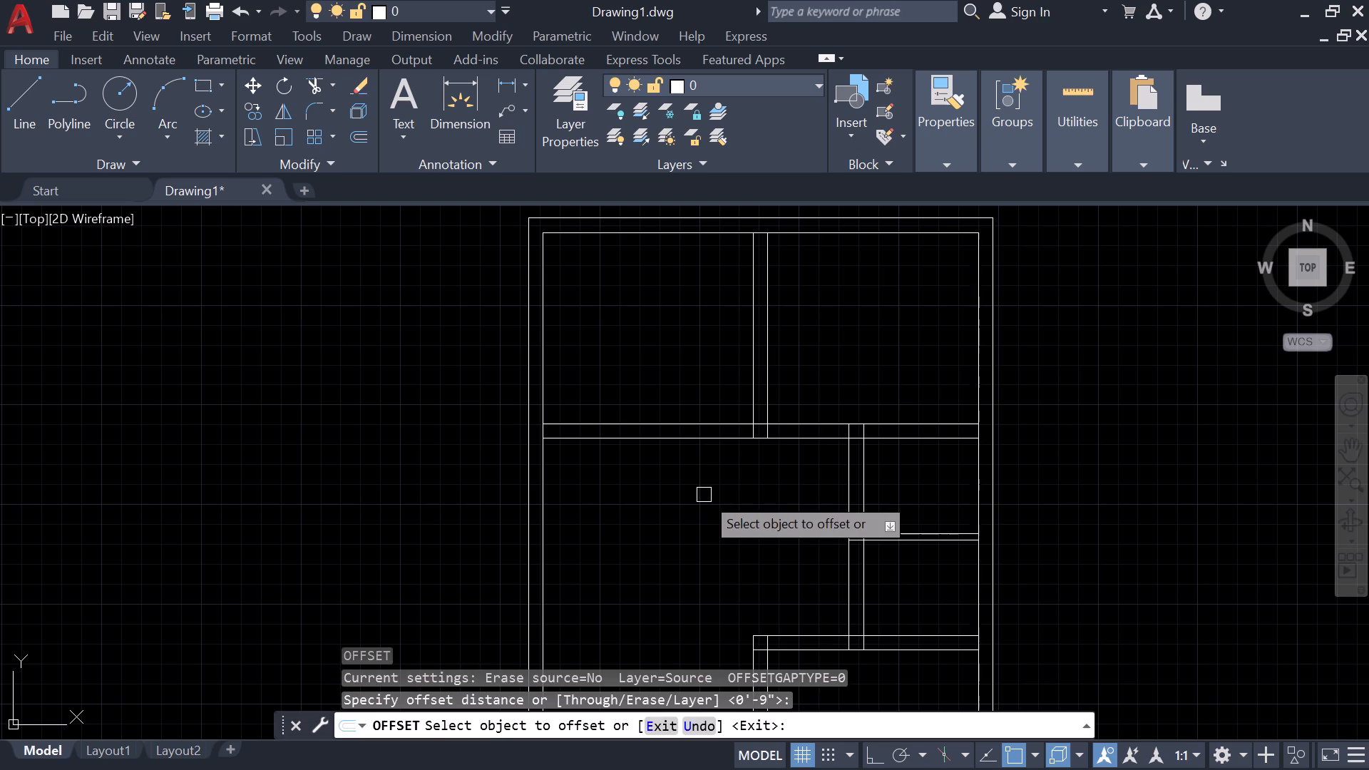
type("3'")
key("Return")
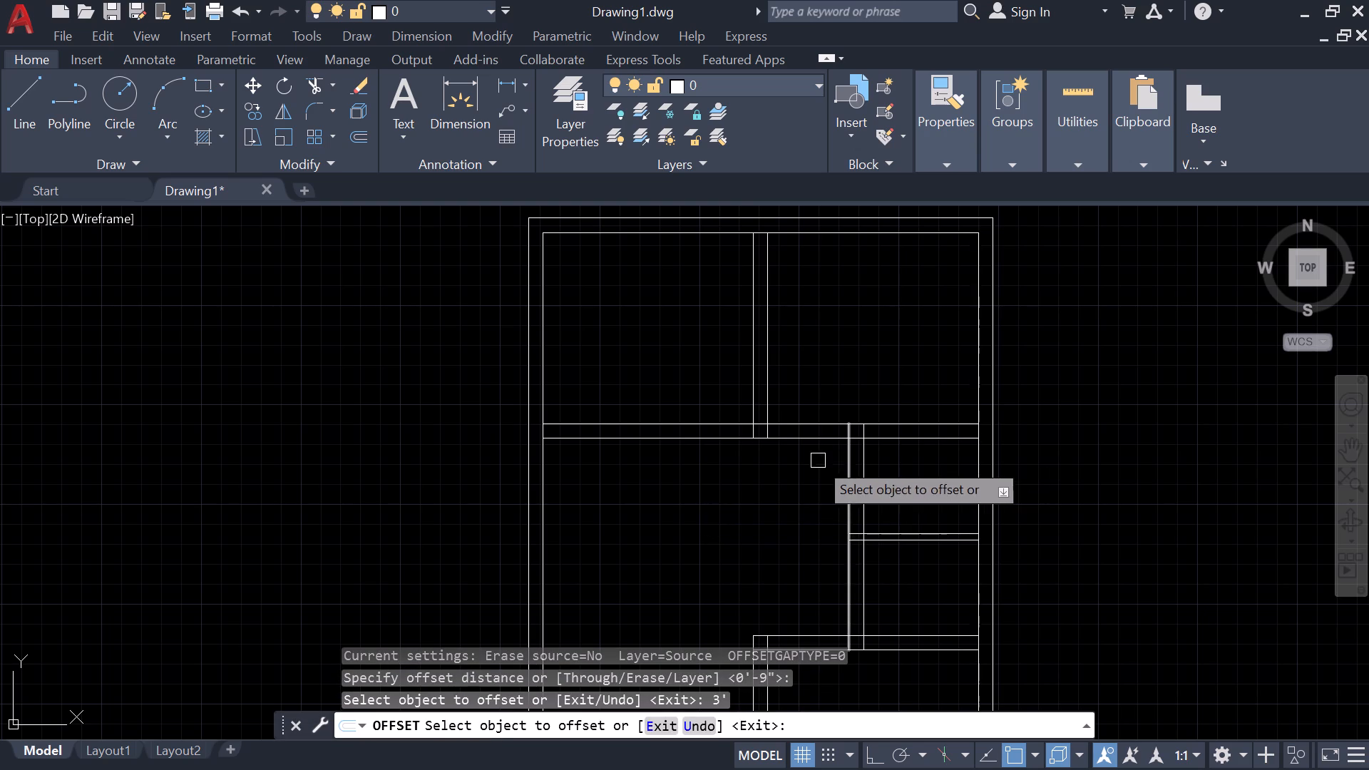
scroll(766, 429, "up", 2)
left_click(733, 433)
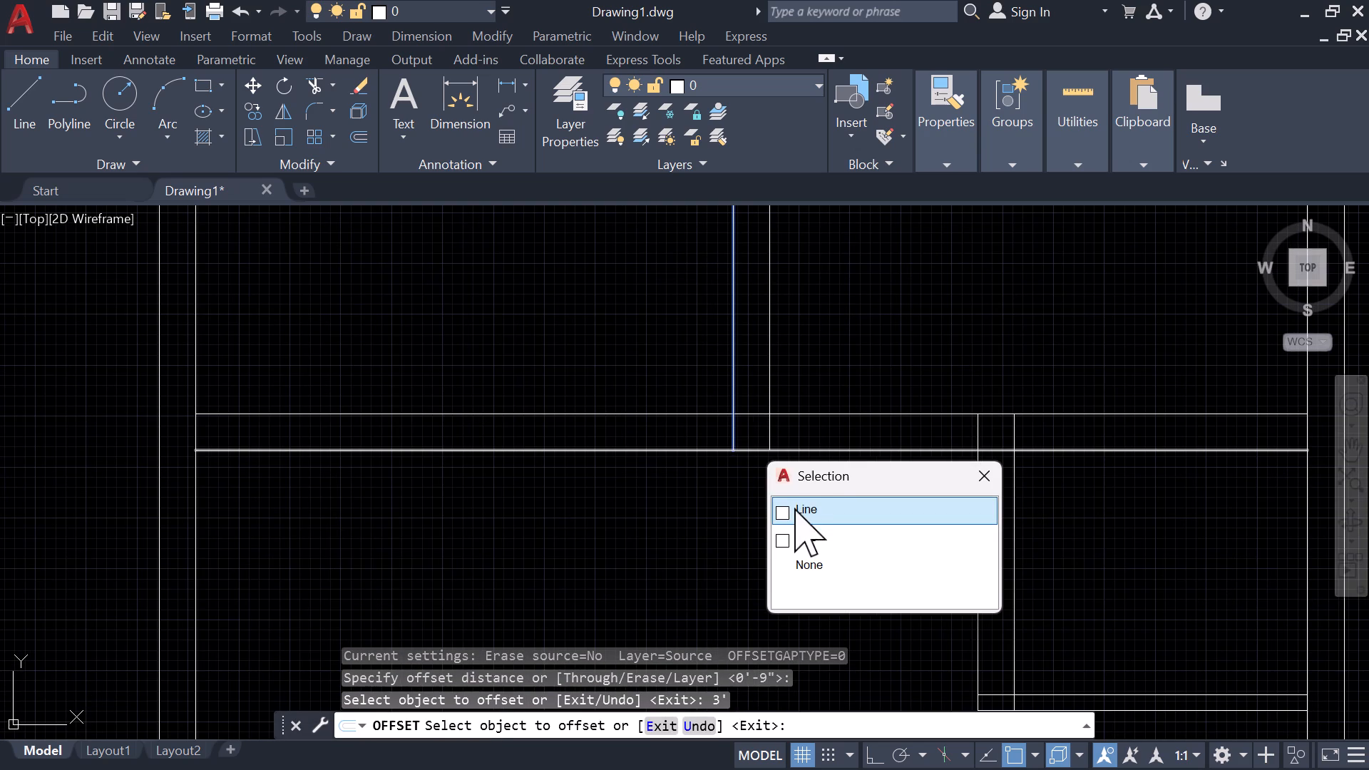
left_click(794, 508)
left_click(798, 513)
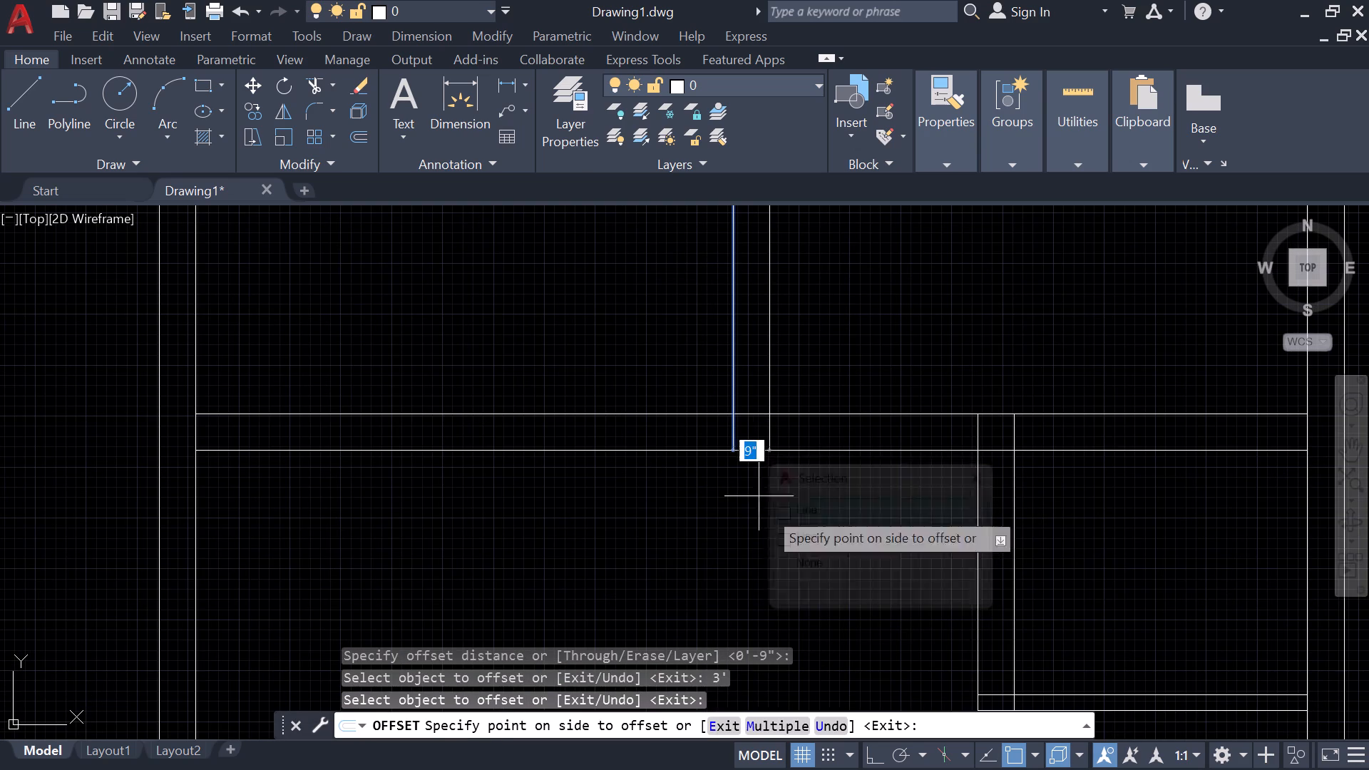
type("3'")
key("Return")
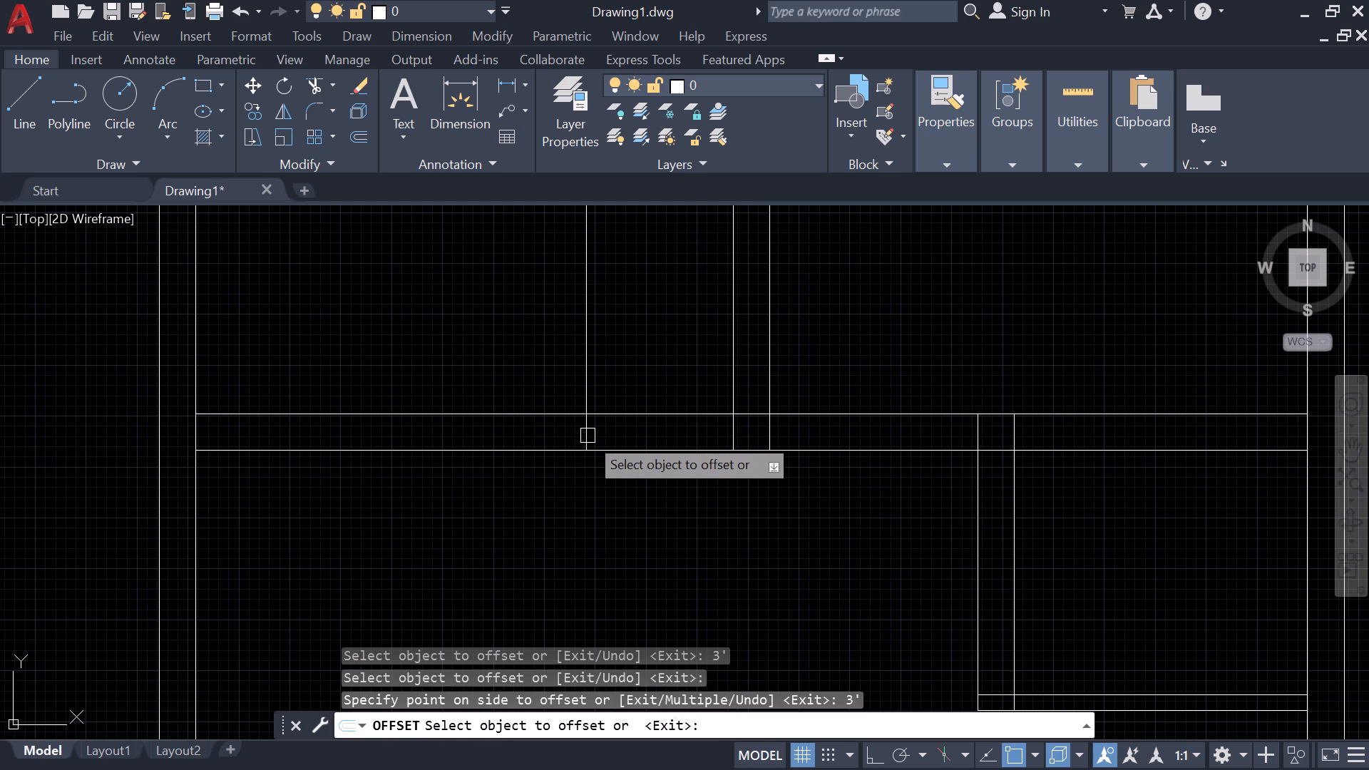
Trim the bottom wall of the top-left room and the excess offset line, leaving a 3' door opening beside the partition.
key("Escape")
type("tr")
key("space")
left_click_drag(644, 486, 649, 486)
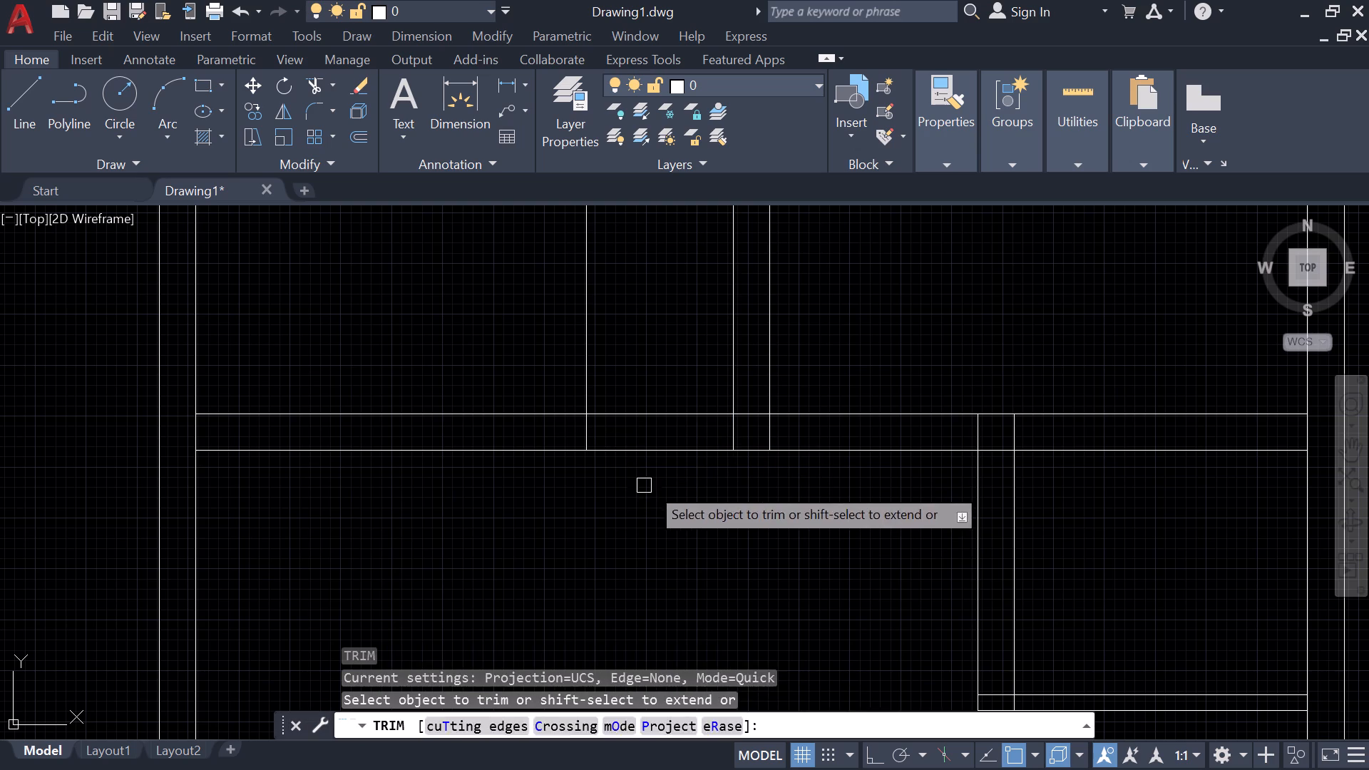
left_click_drag(649, 486, 610, 345)
left_click_drag(477, 304, 657, 373)
scroll(657, 373, "down", 2)
middle_click_drag(637, 349, 522, 380)
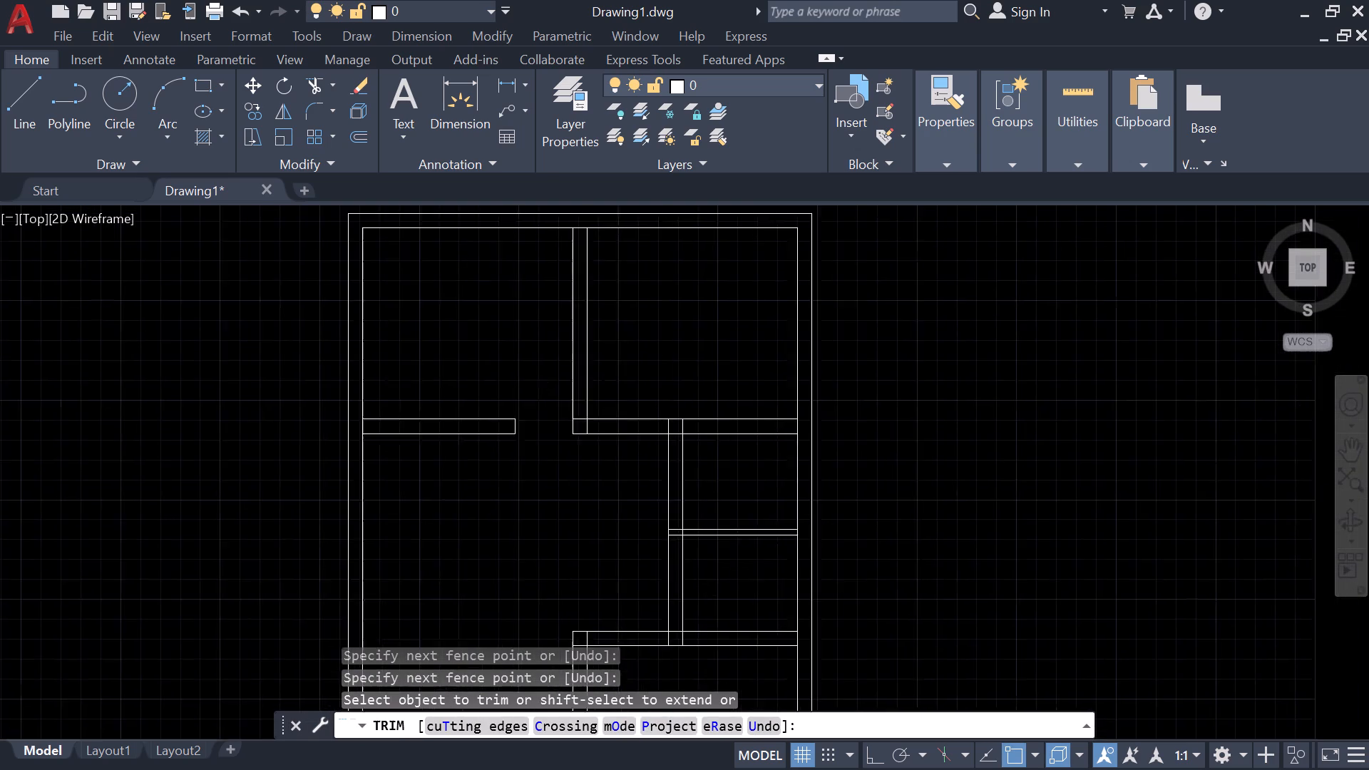
middle_click_drag(522, 380, 501, 361)
key("Escape")
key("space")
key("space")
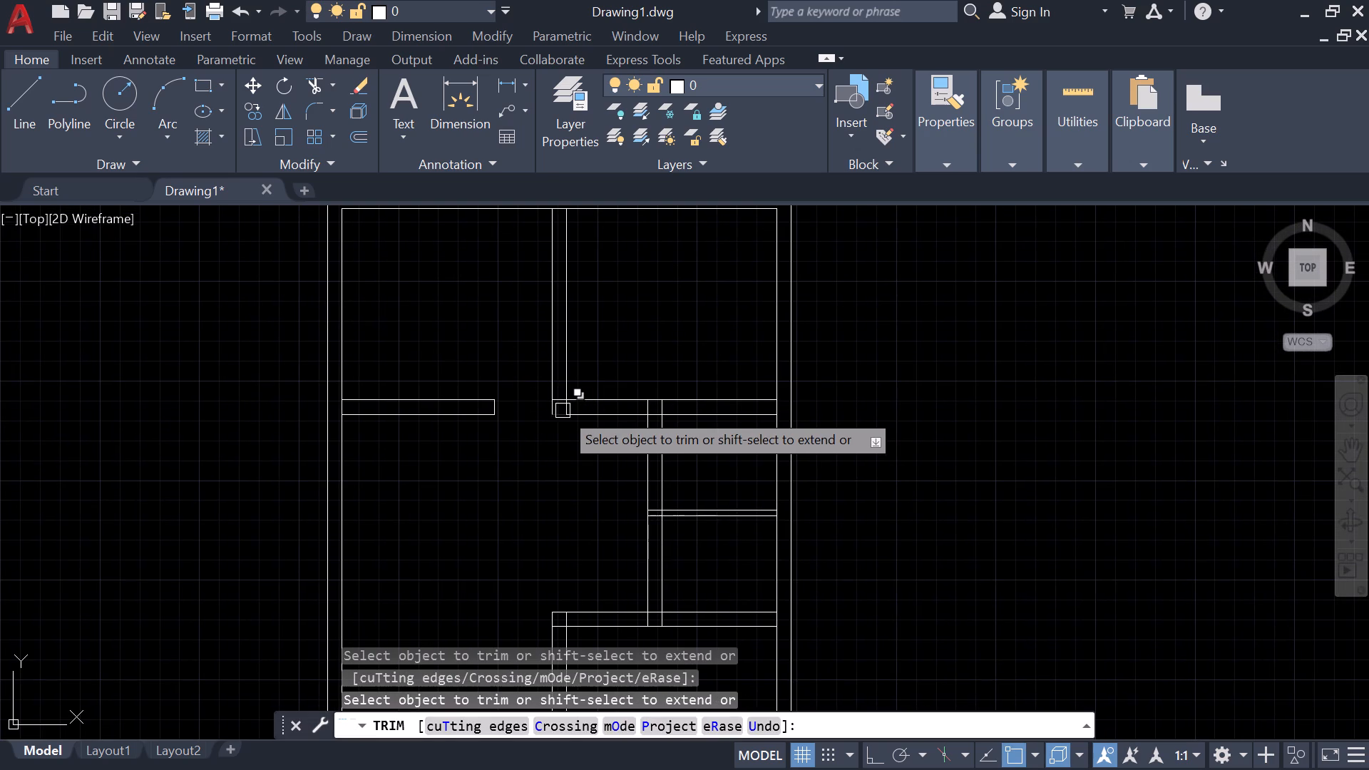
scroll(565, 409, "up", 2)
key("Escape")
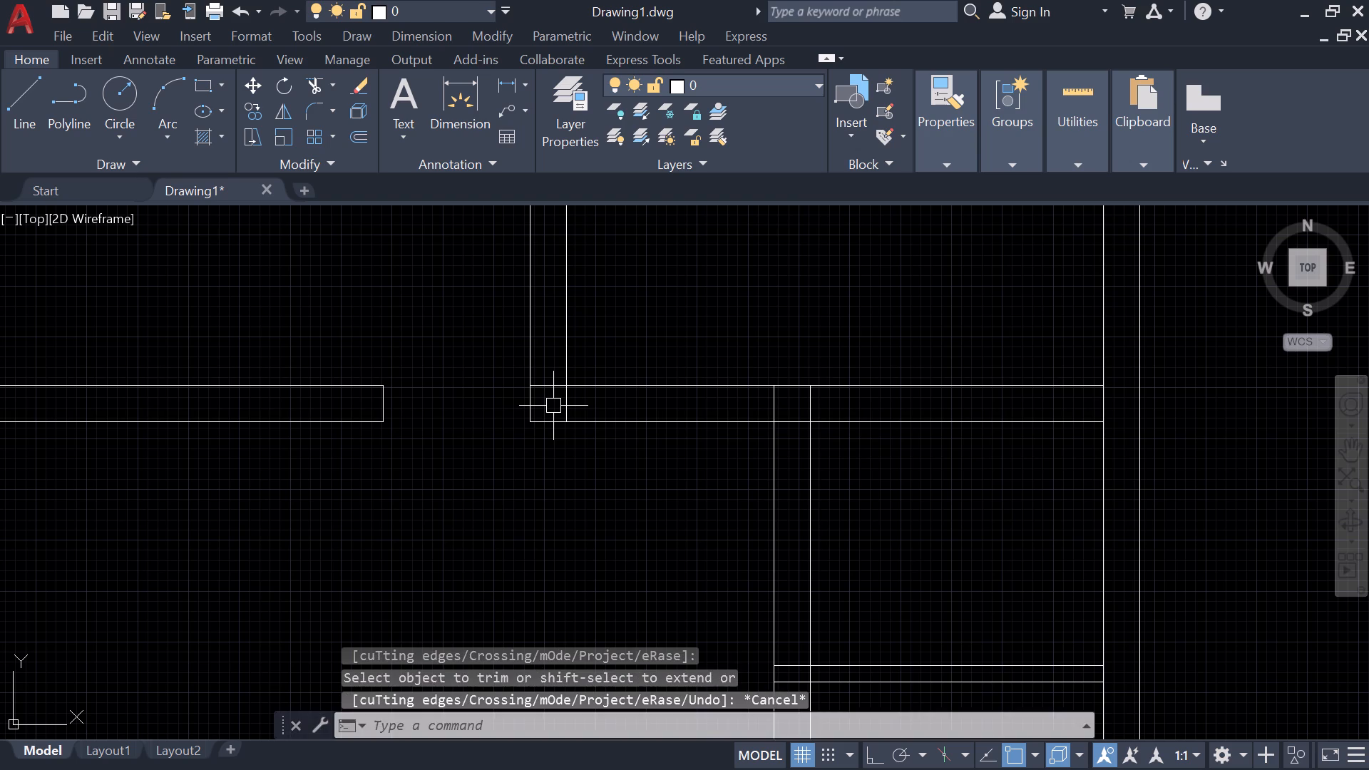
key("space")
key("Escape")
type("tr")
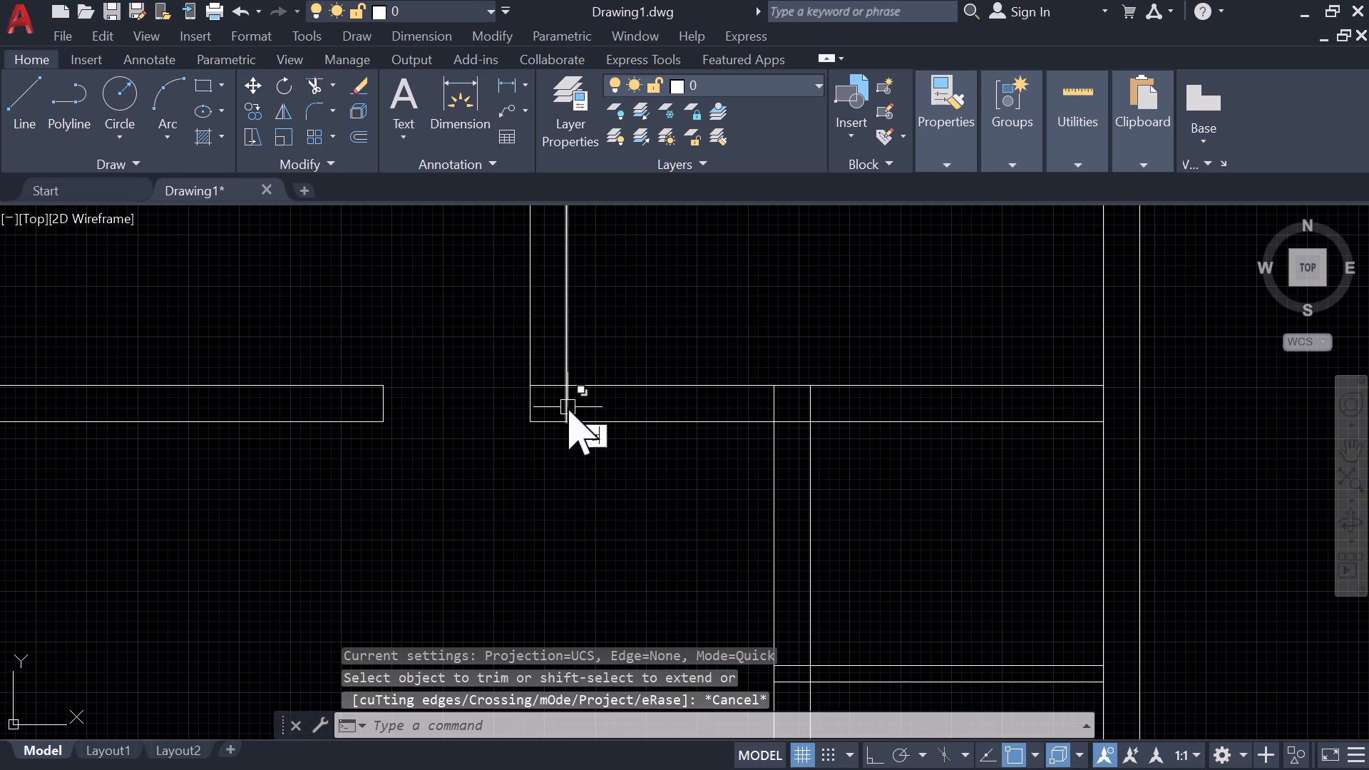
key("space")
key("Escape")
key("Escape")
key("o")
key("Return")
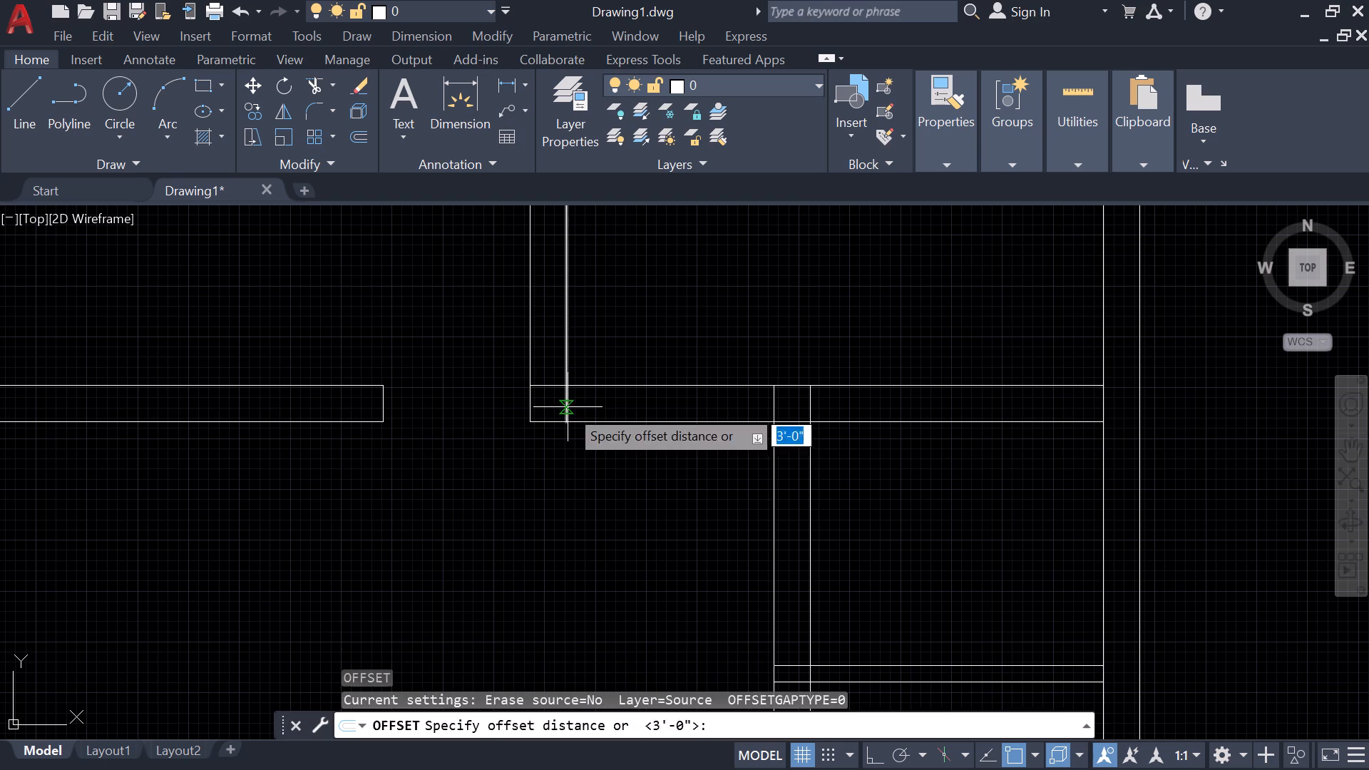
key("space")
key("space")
Offset the right line of the partition between the two top rooms 3' to the right.
key("o")
key("Return")
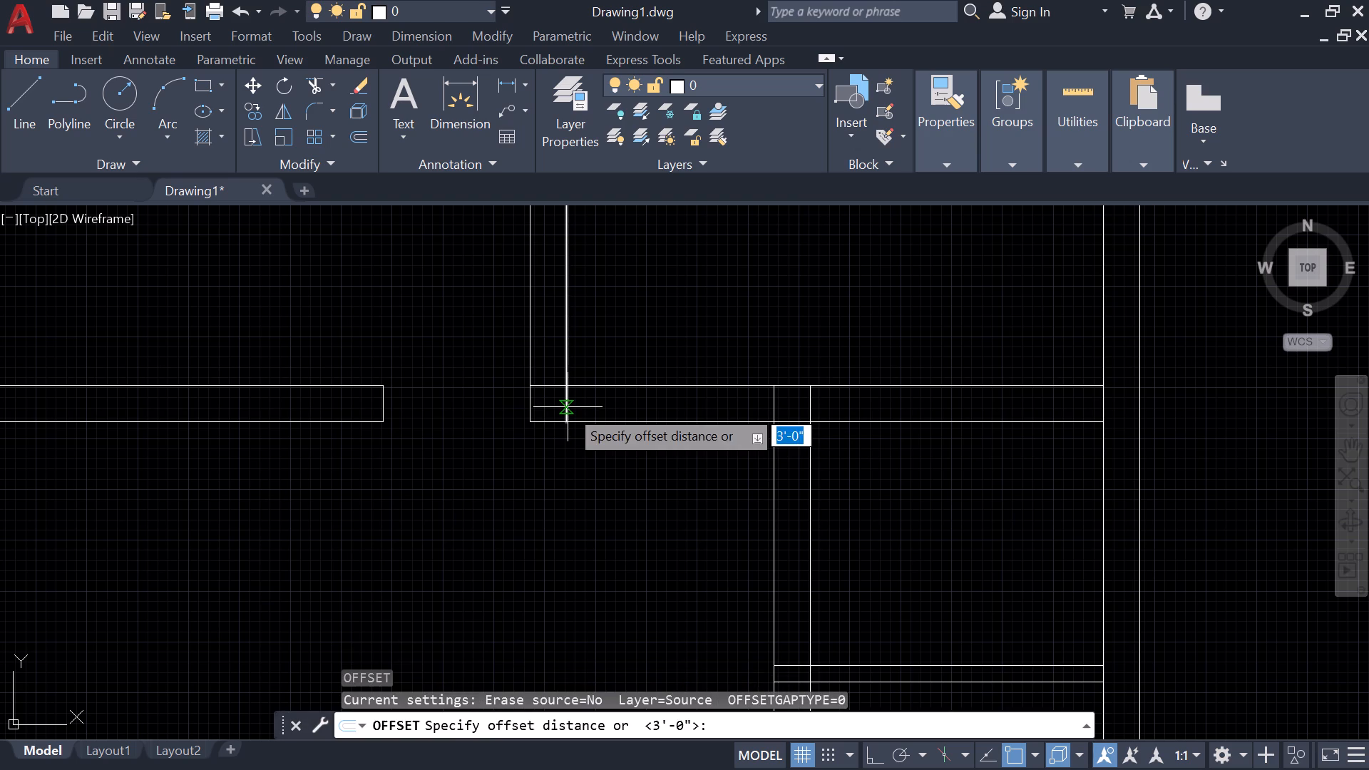
key("space")
left_click(568, 407)
left_click(685, 486)
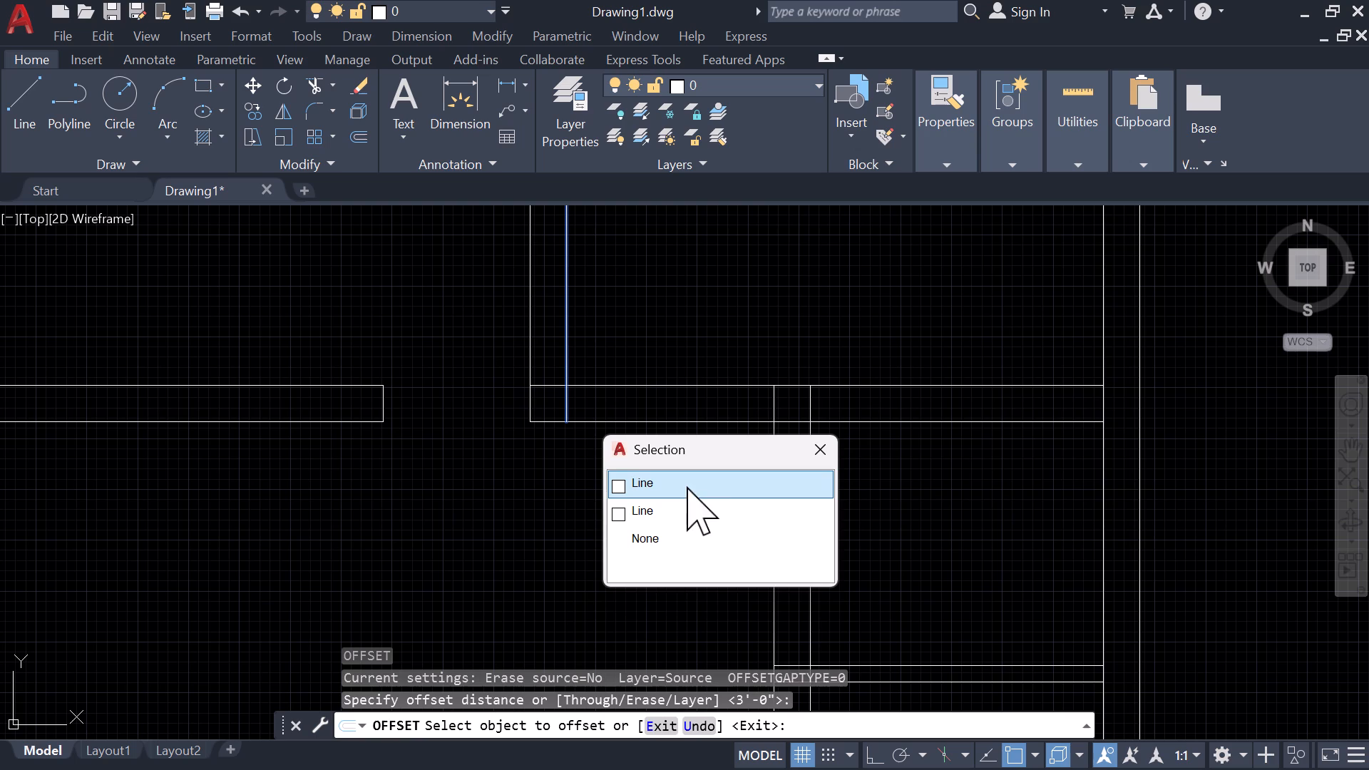
left_click(699, 483)
left_click(624, 486)
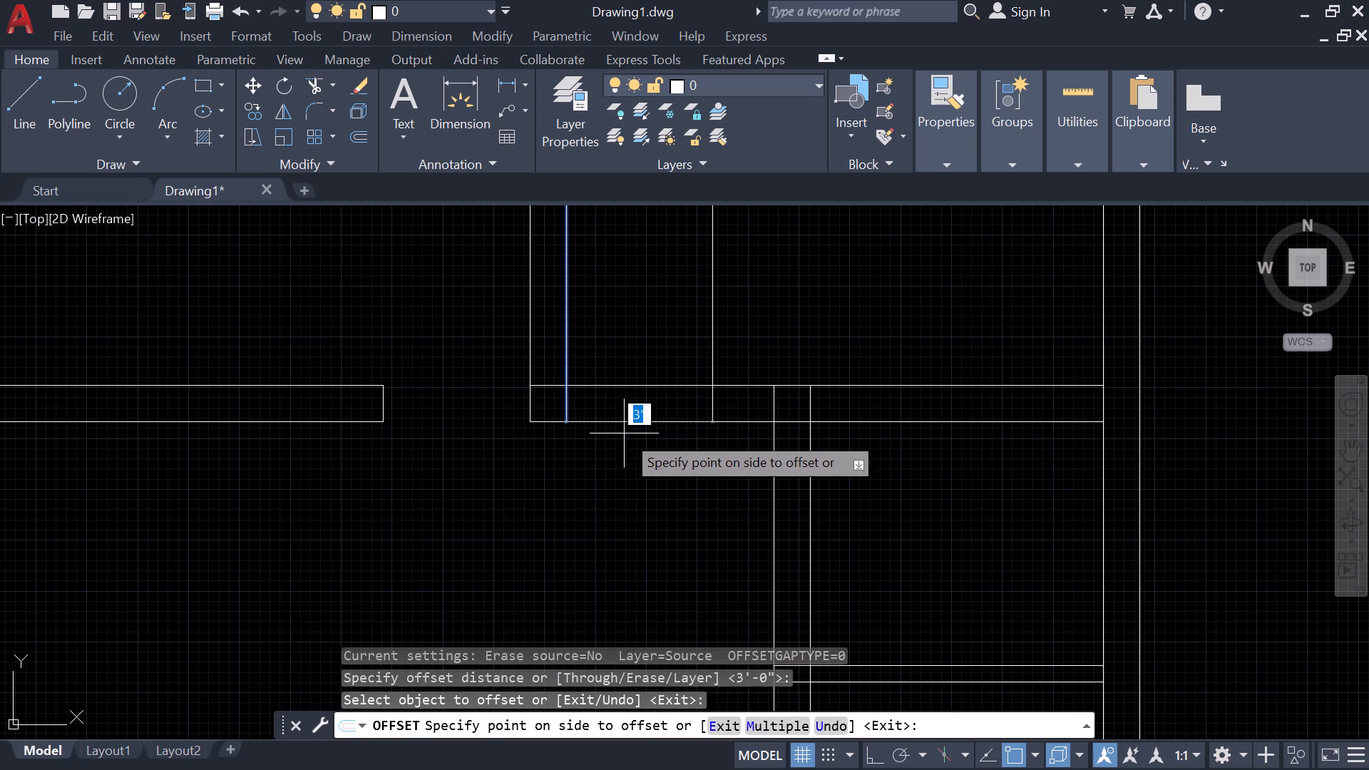
left_click(677, 414)
key("r")
key("Escape")
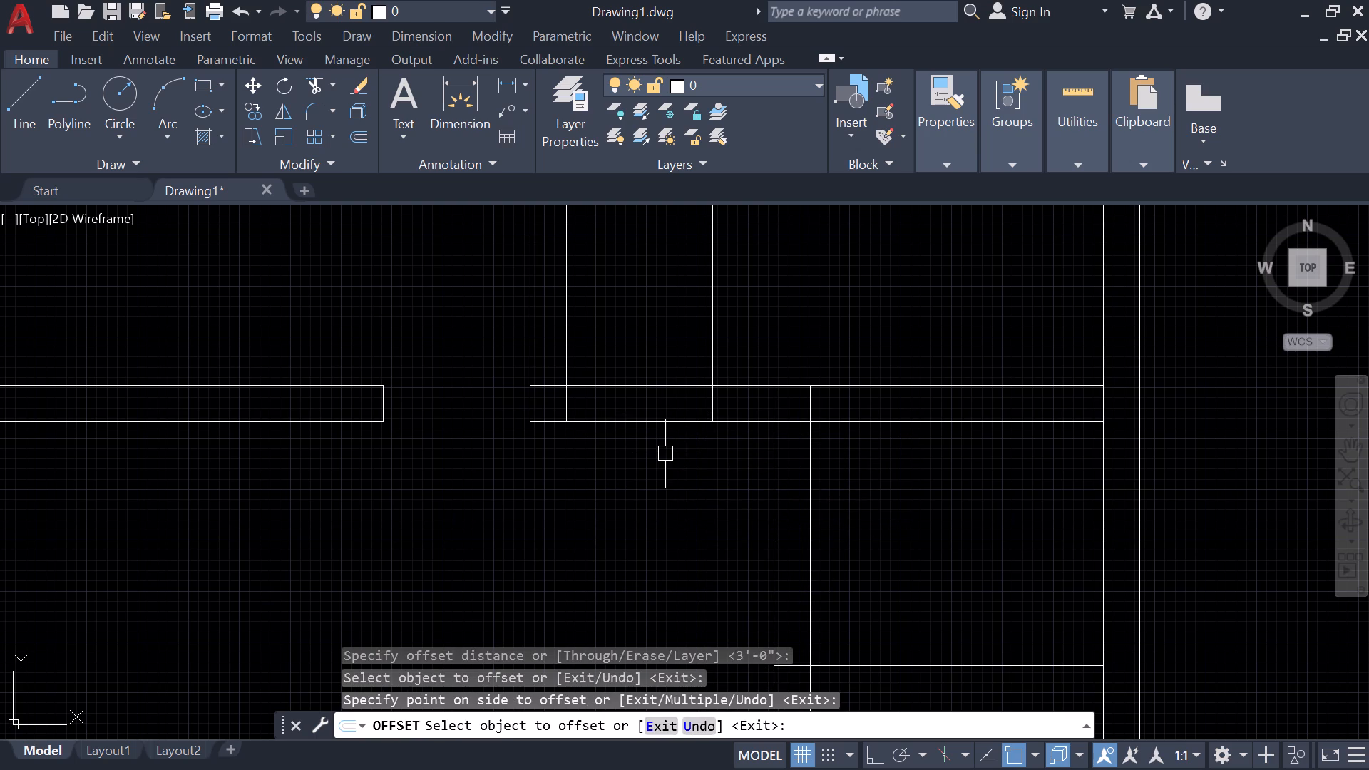
Trim the bottom wall of the top-right room and the excess offset line, leaving a 3' door opening beside the partition.
type("tr")
key("space")
left_click_drag(608, 366, 611, 501)
left_click_drag(627, 327, 803, 300)
scroll(776, 343, "down", 3)
middle_click_drag(710, 399, 697, 300)
key("Escape")
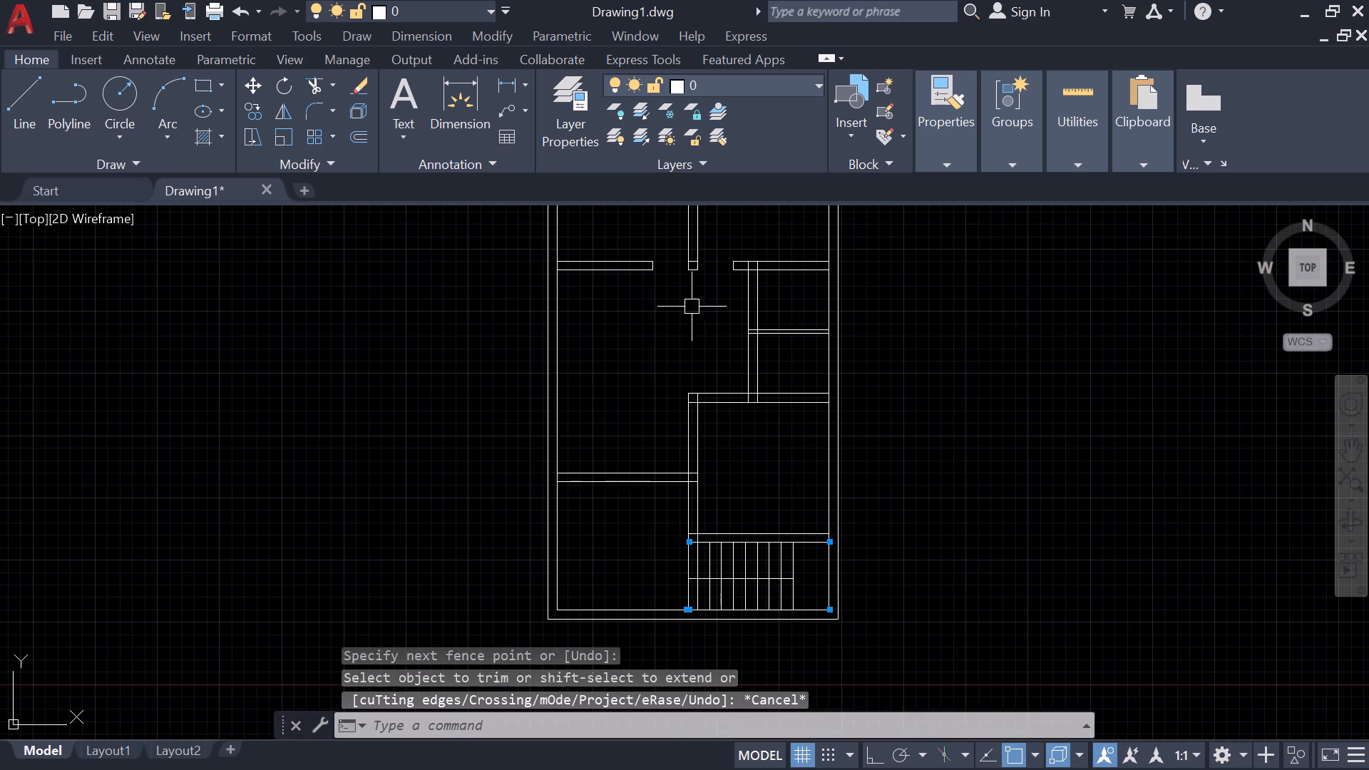
Offset the inner line of the right outer wall 3' to the left, across the wall above the upper small room.
scroll(703, 379, "up", 2)
middle_click_drag(718, 348, 574, 585)
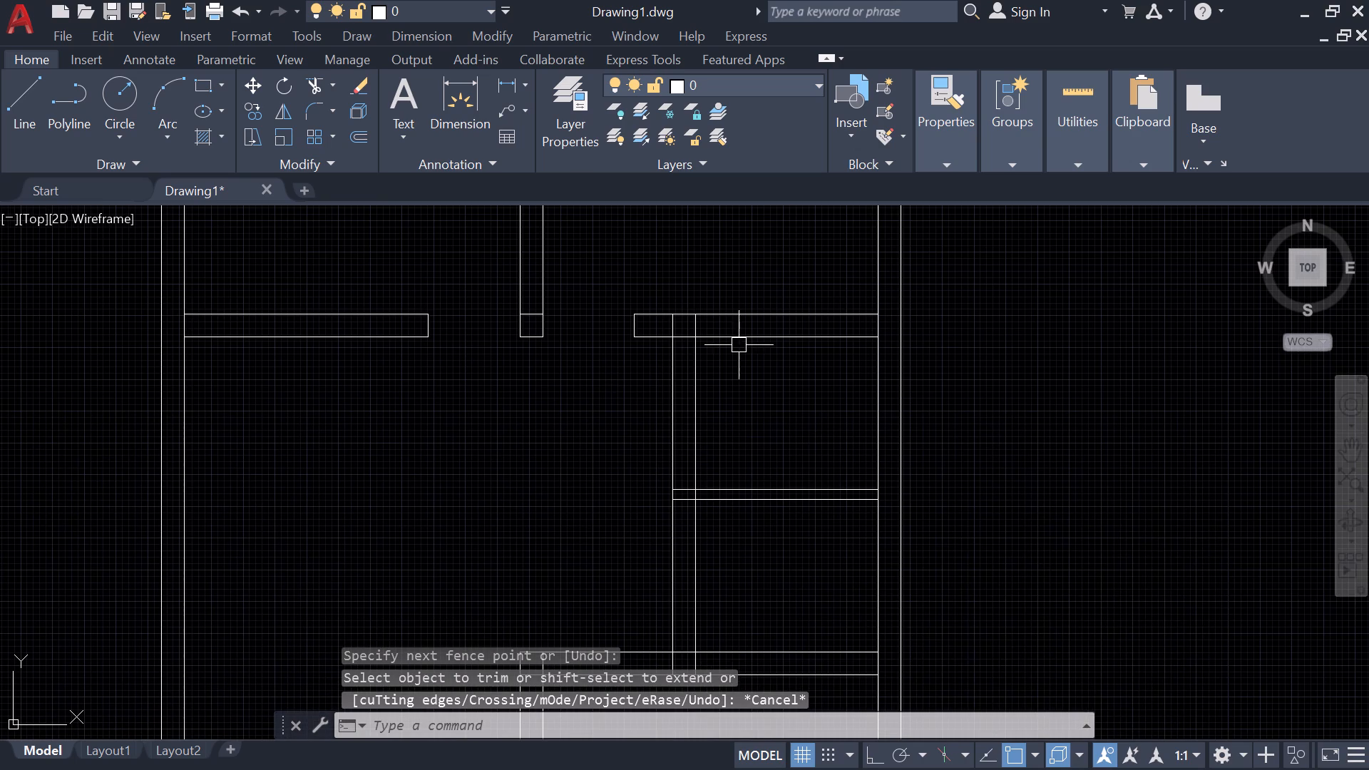
middle_click_drag(739, 348, 508, 482)
scroll(651, 426, "up", 1)
scroll(509, 456, "up", 1)
type("o")
key("space")
key("space")
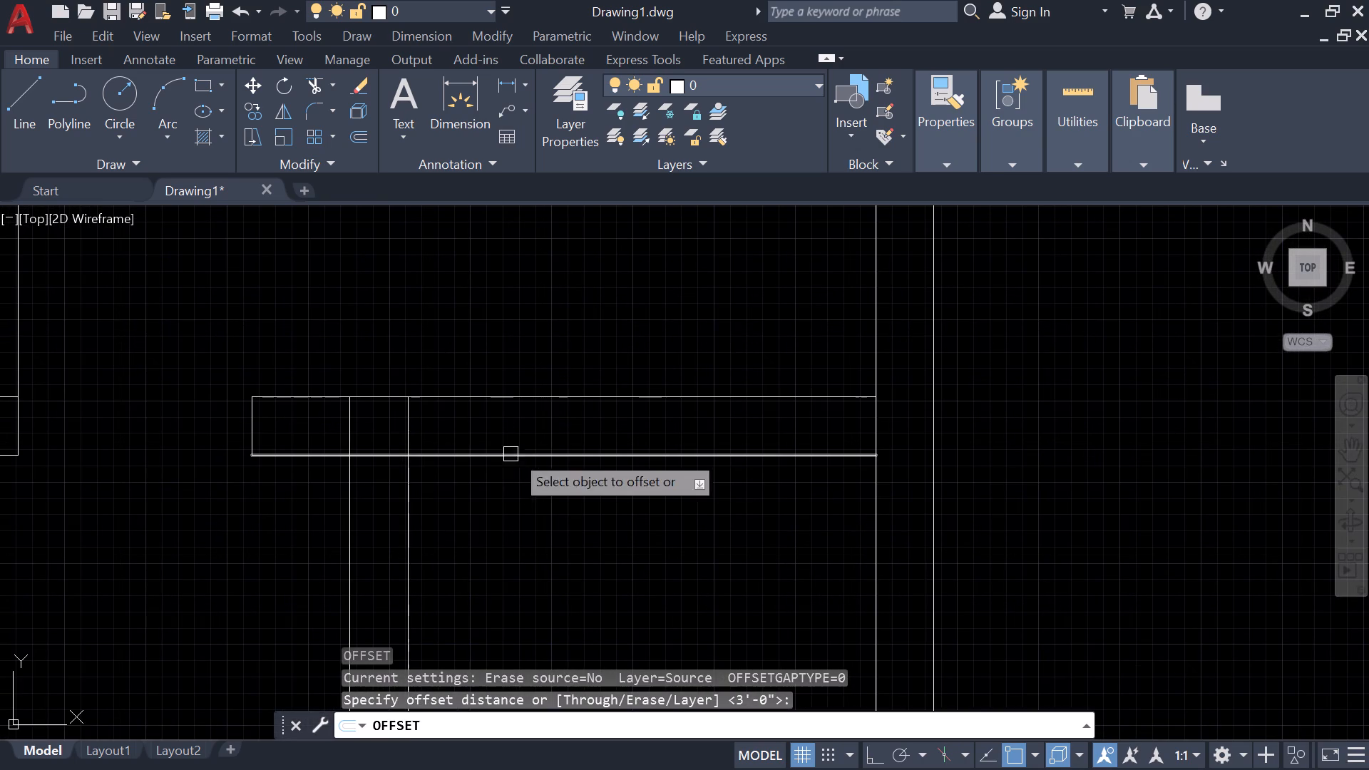
left_click(880, 441)
left_click(707, 420)
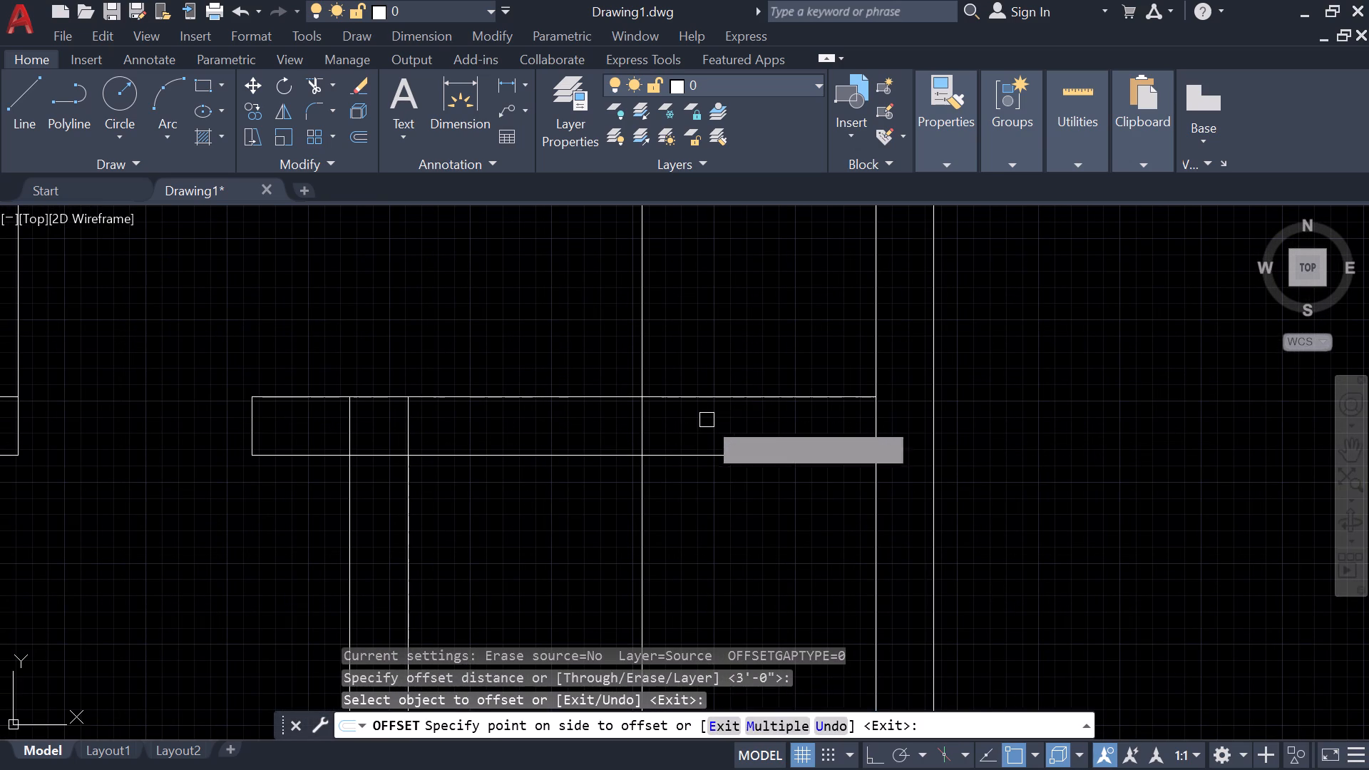
key("Escape")
Trim the wall above the upper small room and the excess offset line, leaving a 3' door opening beside the outer wall.
type("tr")
key("space")
left_click_drag(632, 287, 605, 582)
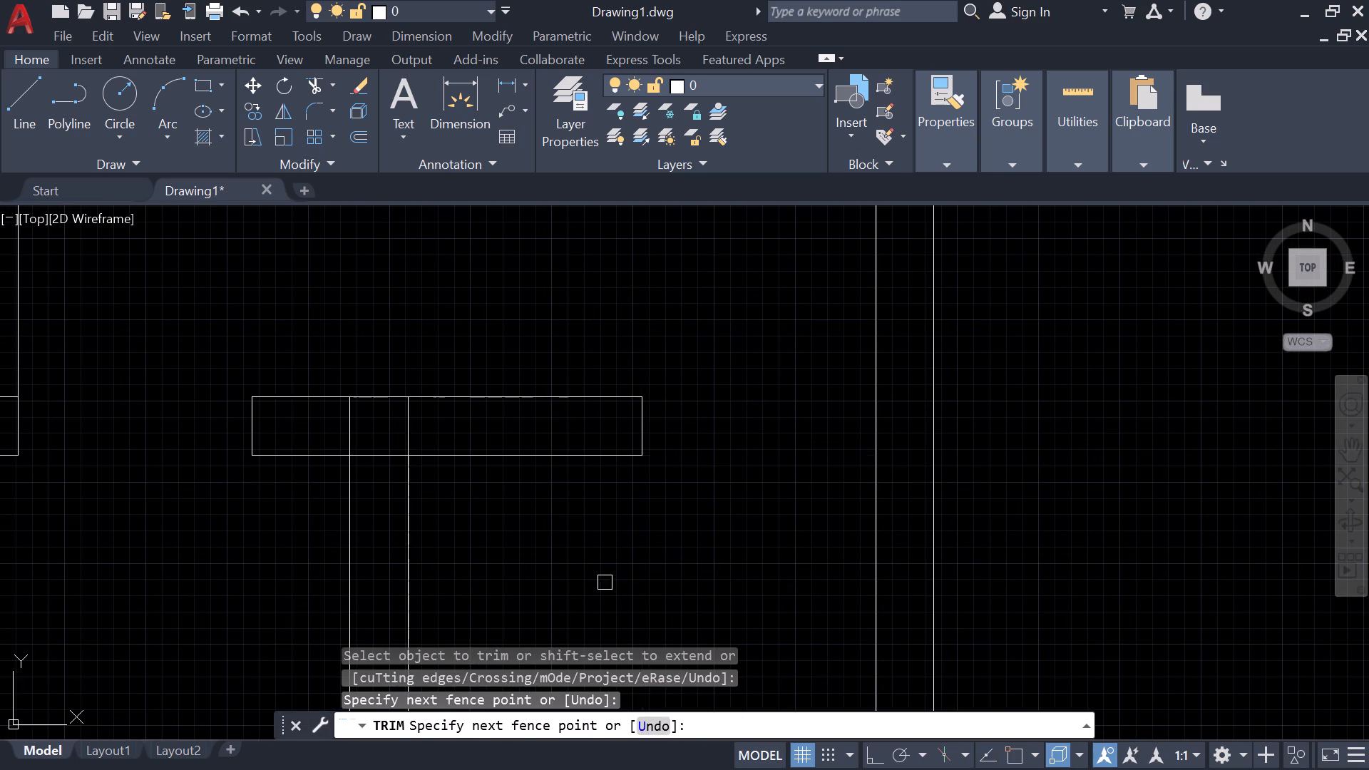
scroll(605, 582, "down", 3)
middle_click_drag(612, 580, 691, 396)
scroll(689, 414, "up", 1)
scroll(587, 451, "up", 2)
middle_click_drag(582, 462, 642, 215)
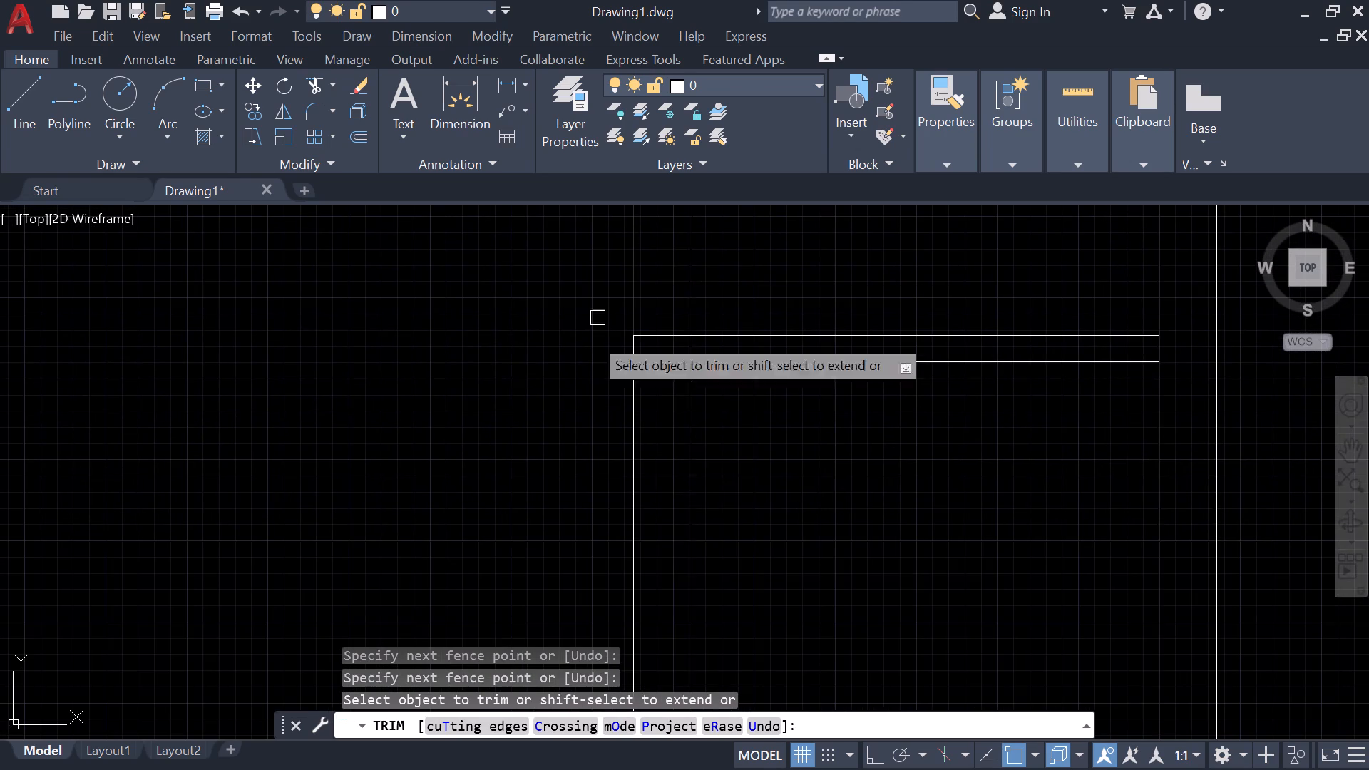
scroll(620, 531, "down", 1)
middle_click_drag(621, 539, 618, 448)
key("Escape")
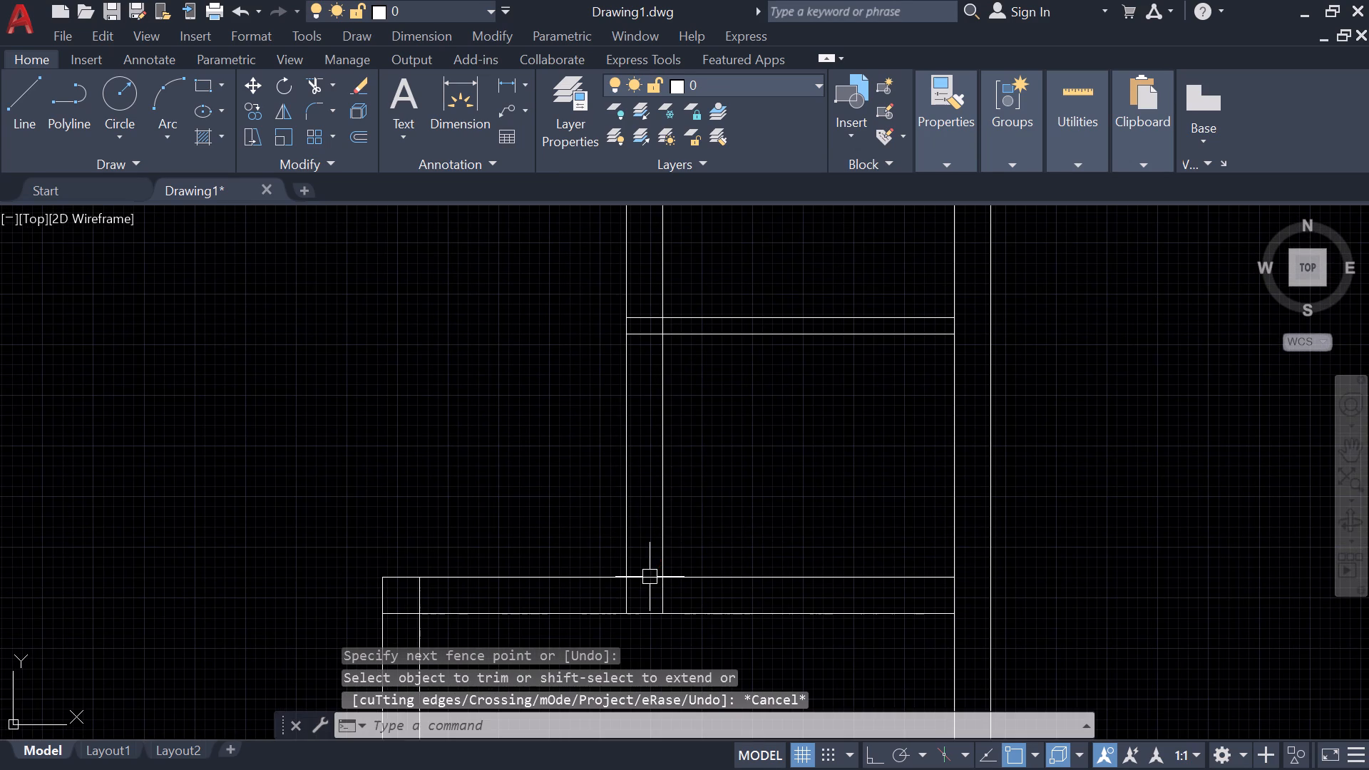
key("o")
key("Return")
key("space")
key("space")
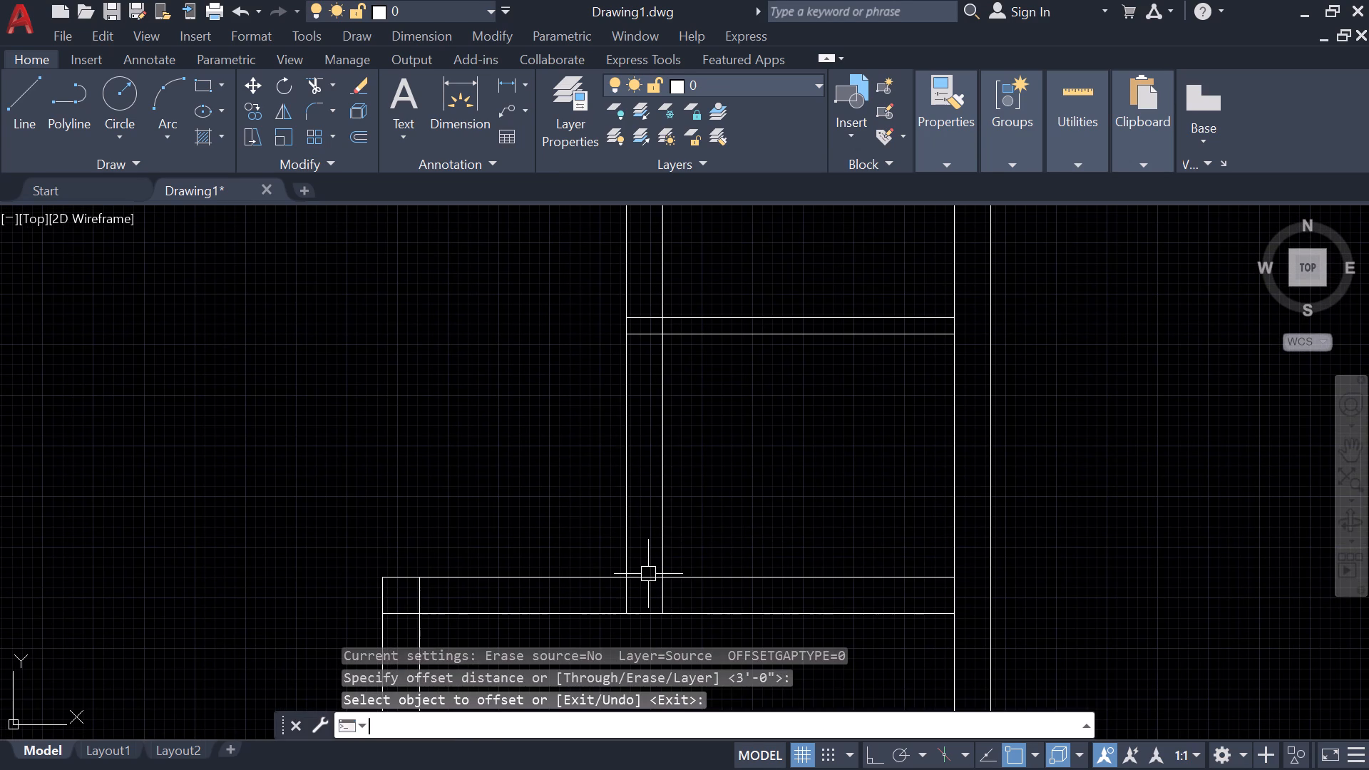
Offset the upper line of the horizontal wall below the lower small room 3' upward.
key("o")
key("Return")
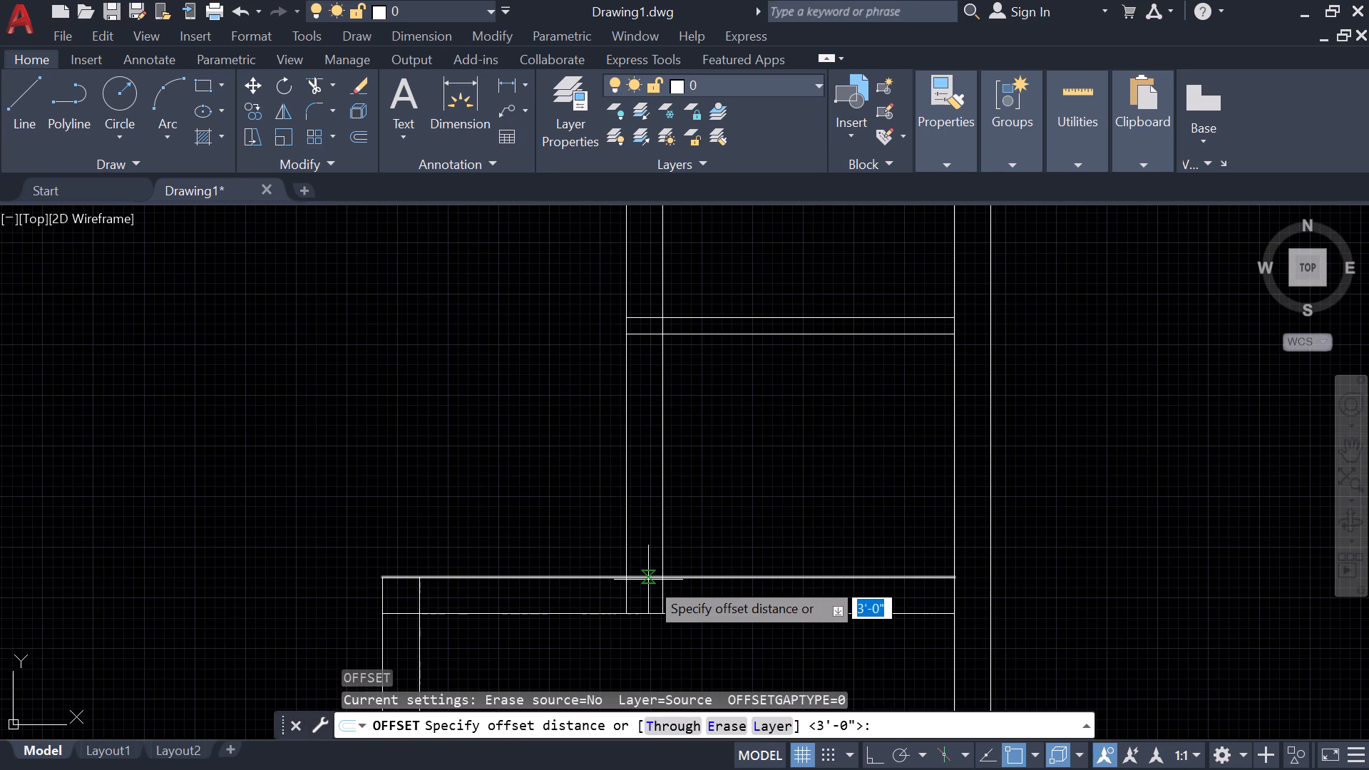
key("space")
left_click(648, 575)
left_click(642, 488)
key("Escape")
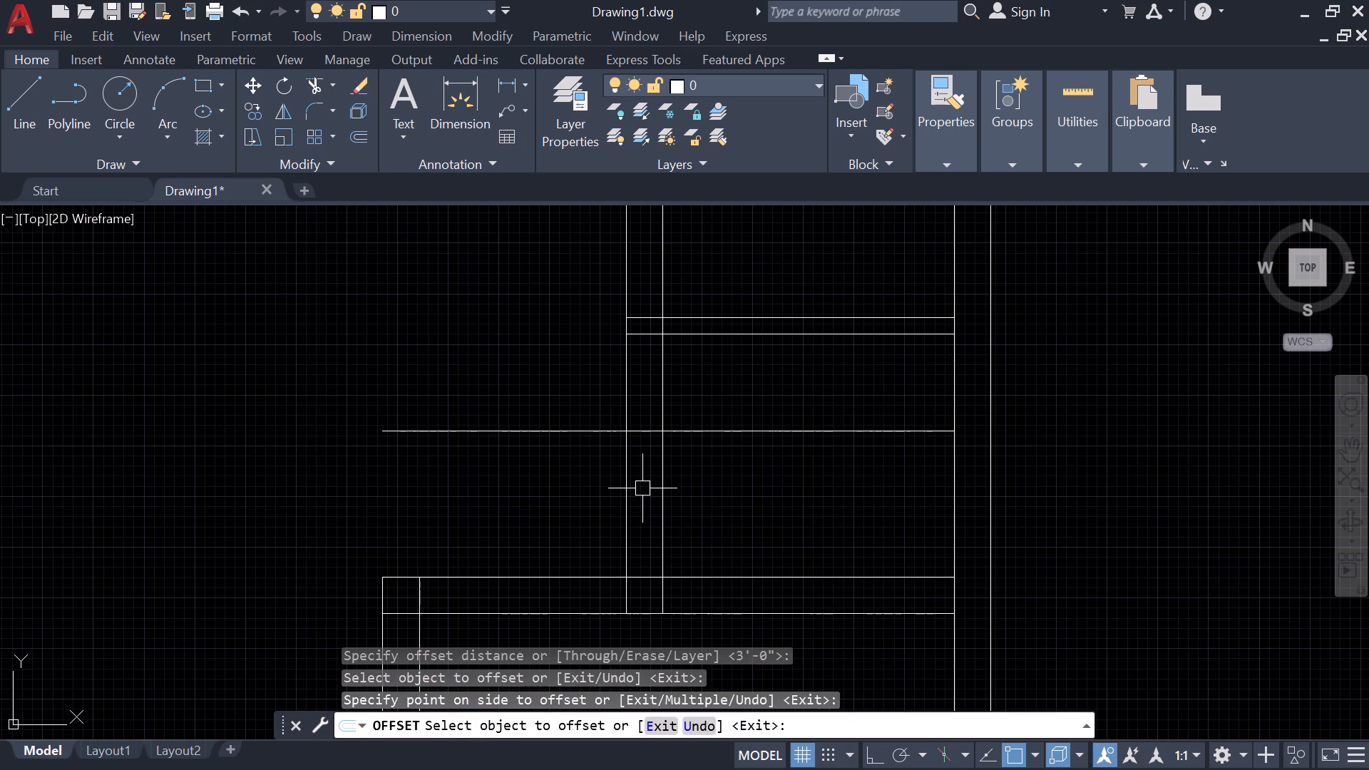
Trim the lower small room's left wall and the excess offset line, leaving a 3' door opening above the horizontal wall.
type("tr")
key("space")
left_click_drag(806, 376, 562, 414)
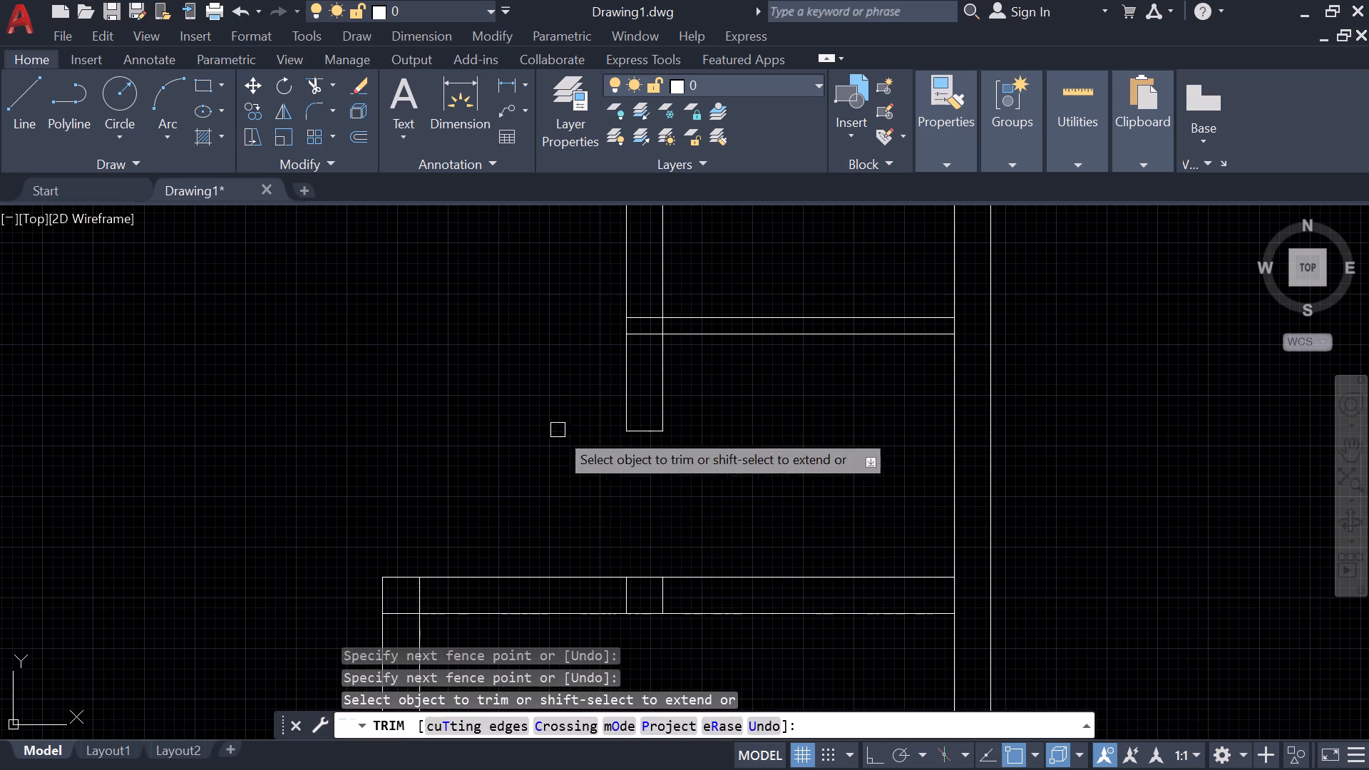
scroll(547, 502, "down", 1)
middle_click_drag(545, 516, 714, 428)
scroll(650, 468, "up", 1)
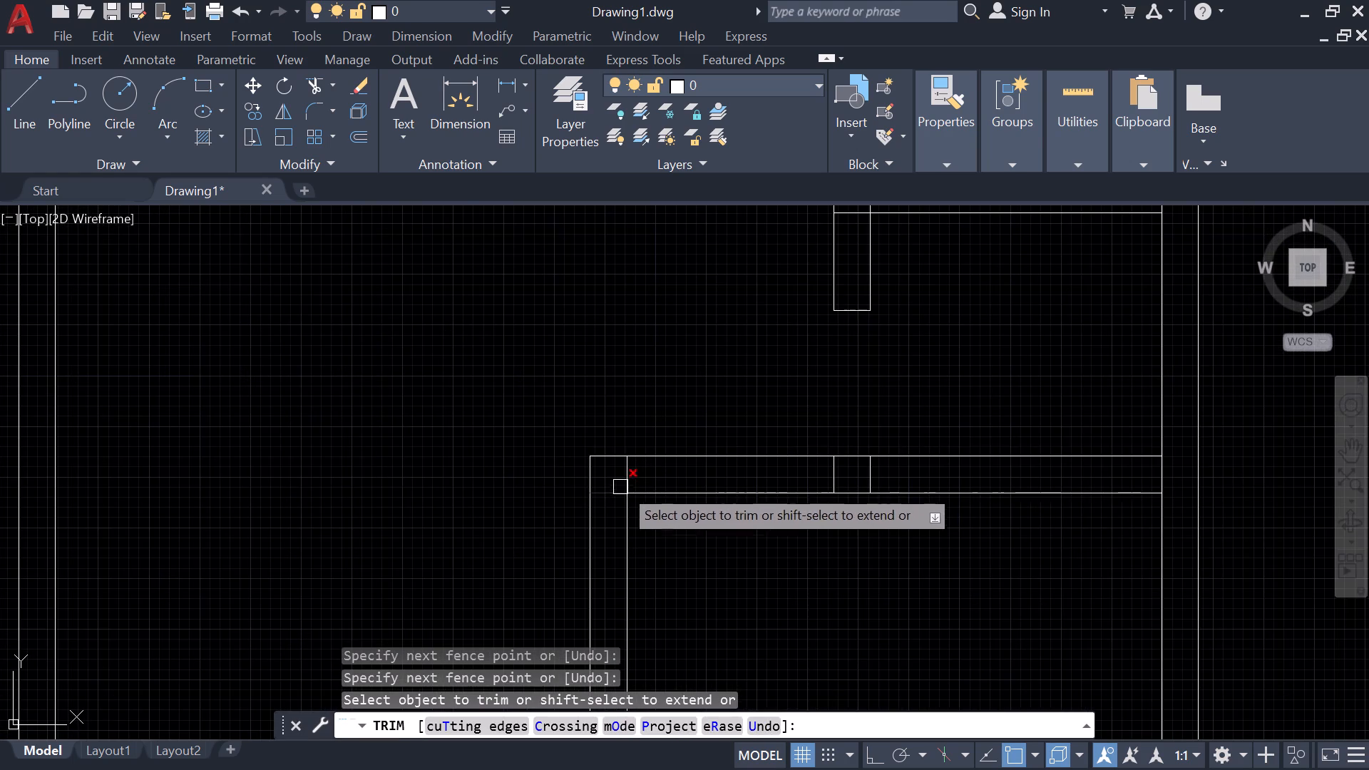
key("Escape")
Offset the right line of the left wall of the room above the staircase 3' to the right.
key("space")
key("Escape")
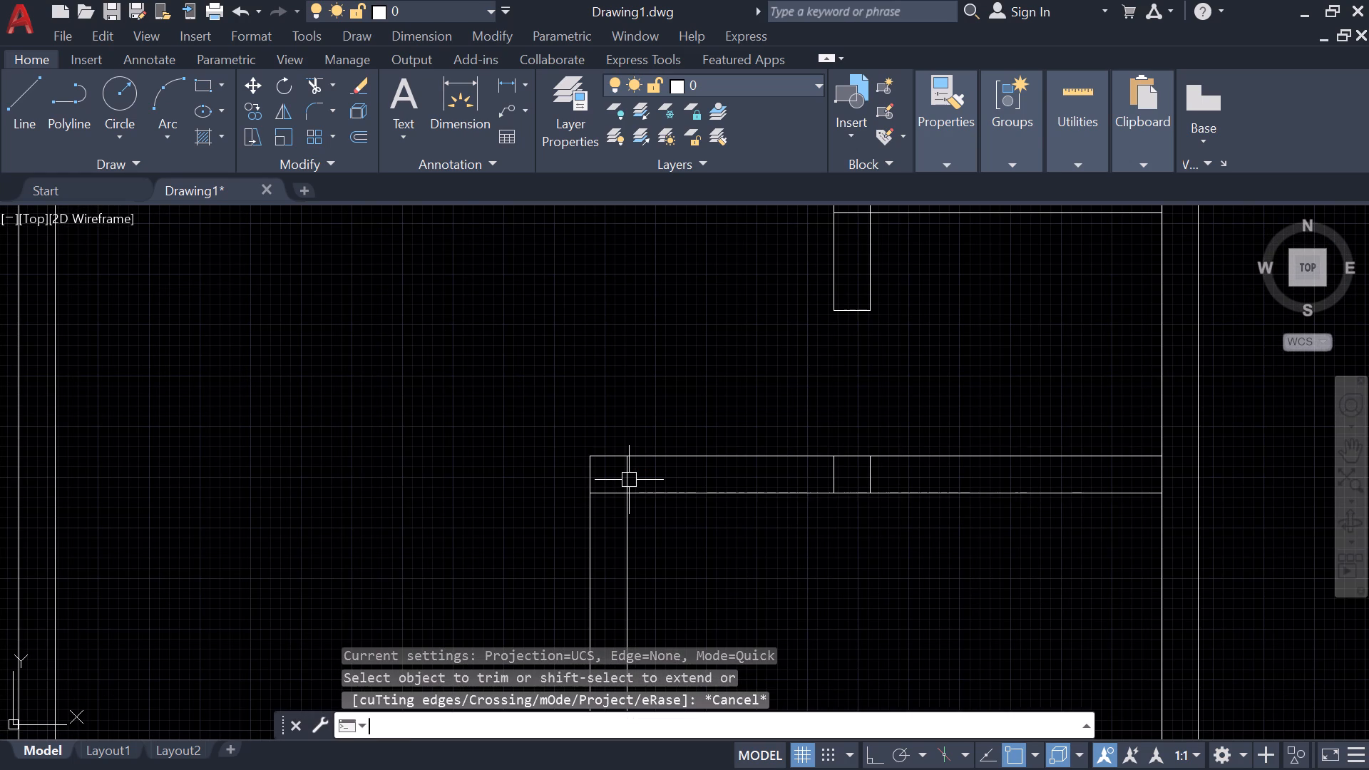
key("o")
key("Return")
key("space")
left_click(629, 480)
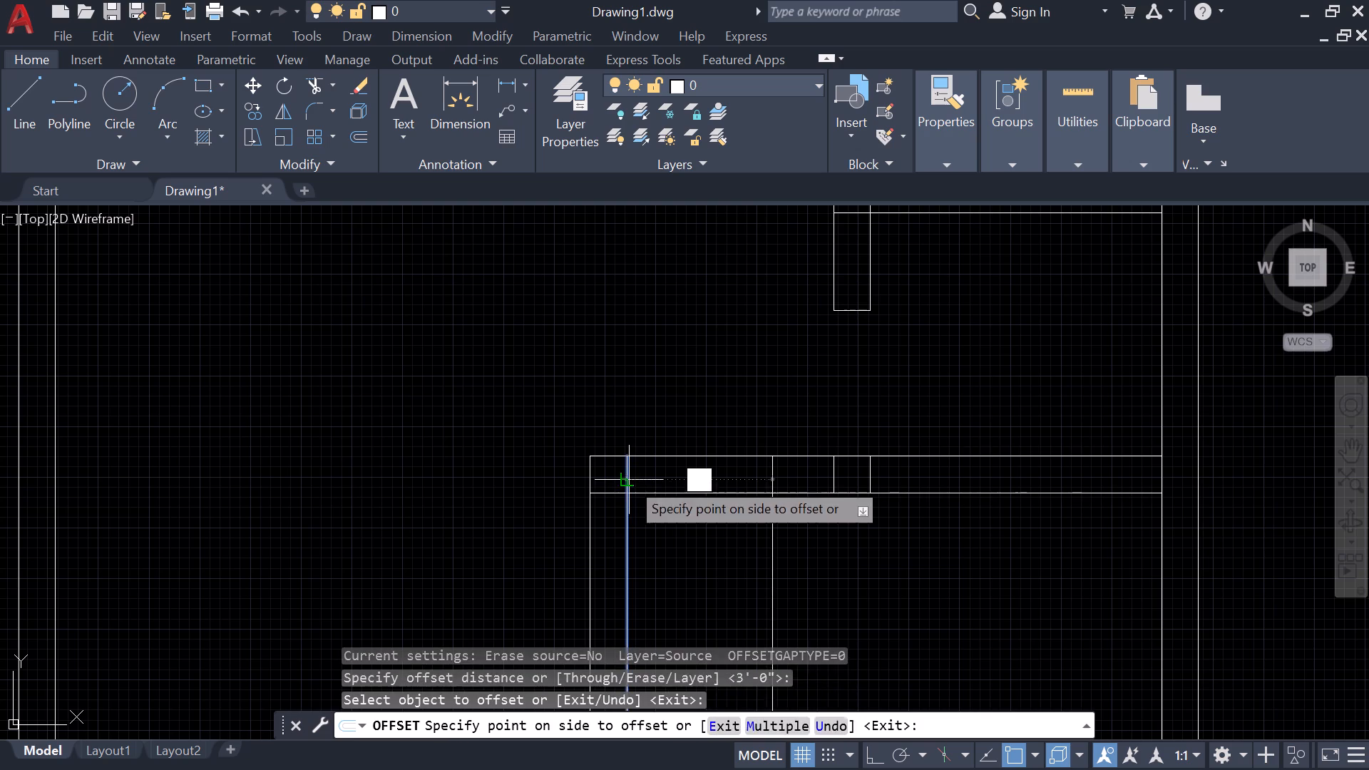
left_click(678, 487)
key("Escape")
Trim the top wall of the room above the staircase and the excess offset line, leaving a 3' door opening at its left corner.
key("t")
key("r")
key("space")
left_click_drag(820, 606, 811, 588)
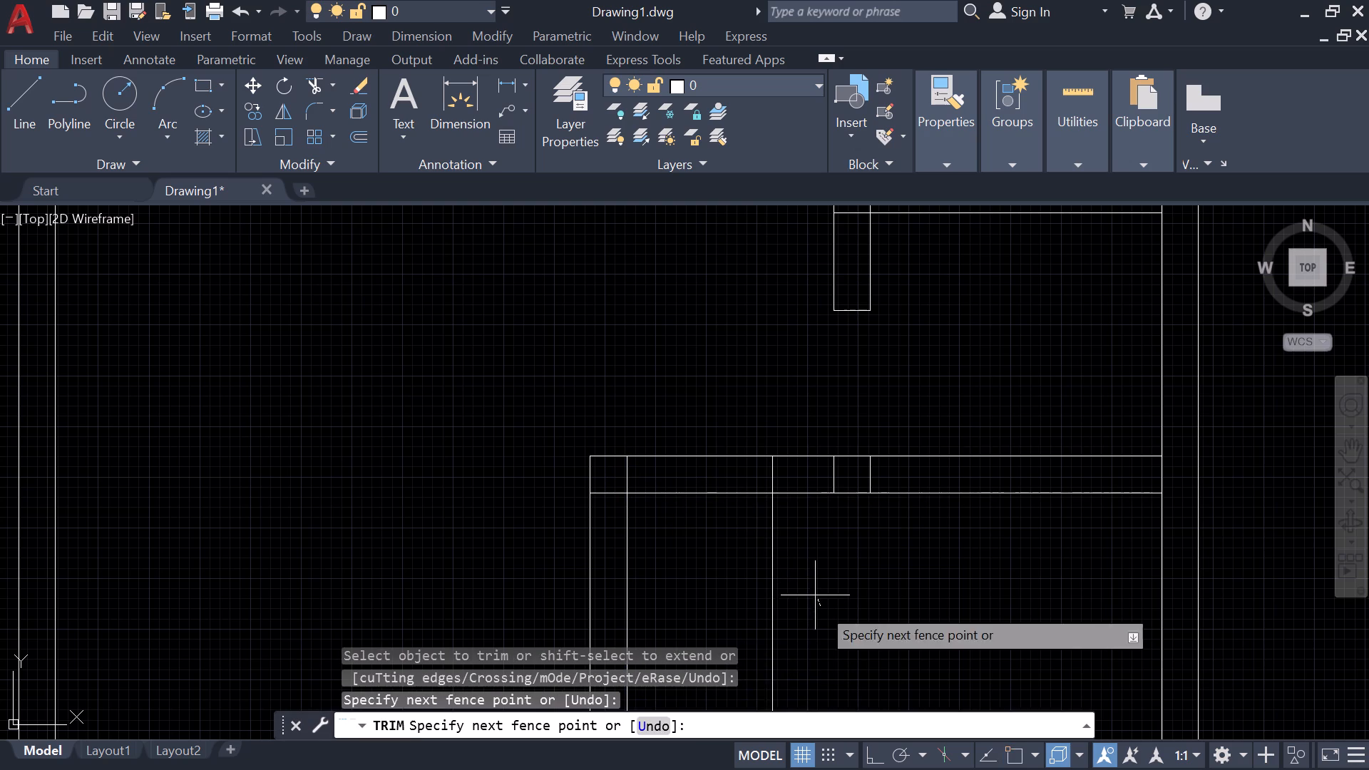
left_click_drag(811, 588, 693, 388)
scroll(690, 471, "down", 3)
middle_click_drag(690, 486, 734, 337)
scroll(690, 486, "up", 1)
scroll(593, 446, "up", 1)
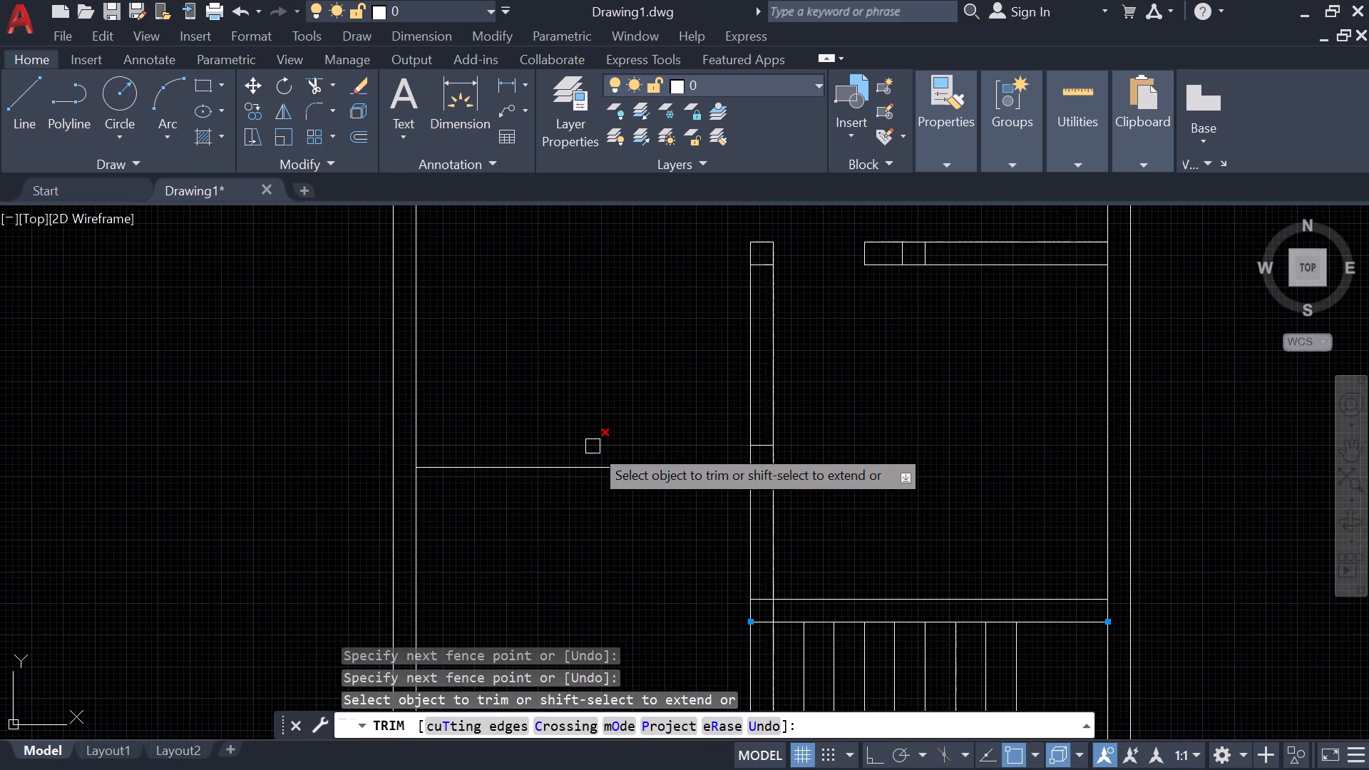
scroll(593, 446, "up", 2)
key("Escape")
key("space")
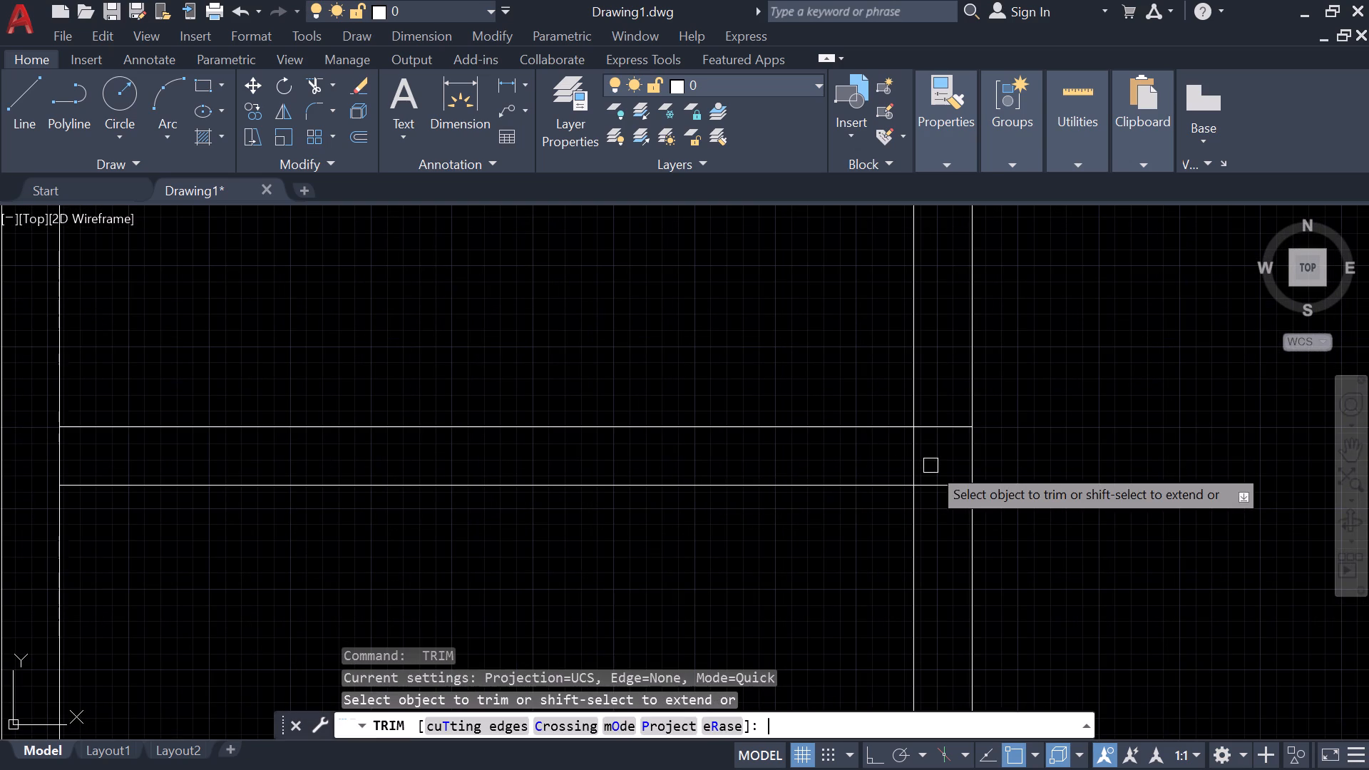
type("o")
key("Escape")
Offset the left line of the vertical wall beside the room above the staircase 4' to the left.
key("o")
key("Return")
key("space")
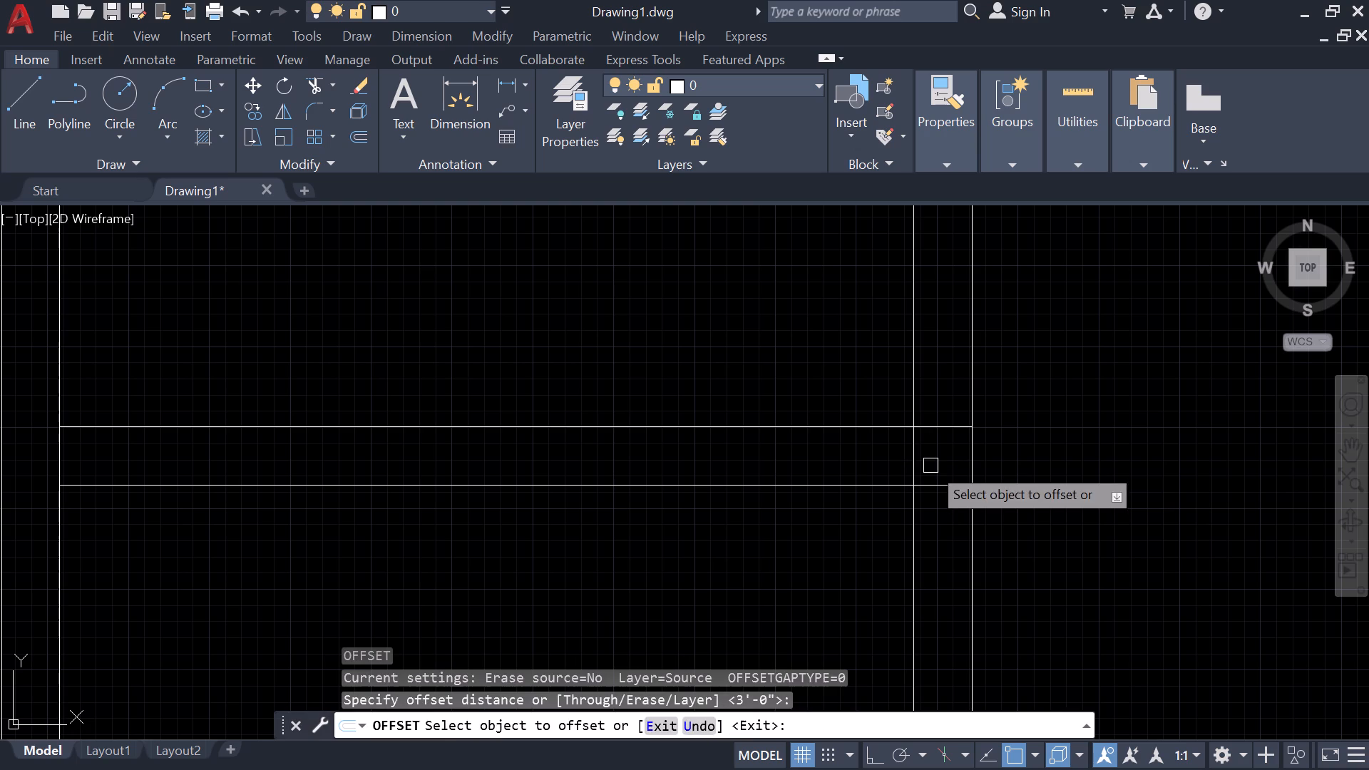
left_click(915, 461)
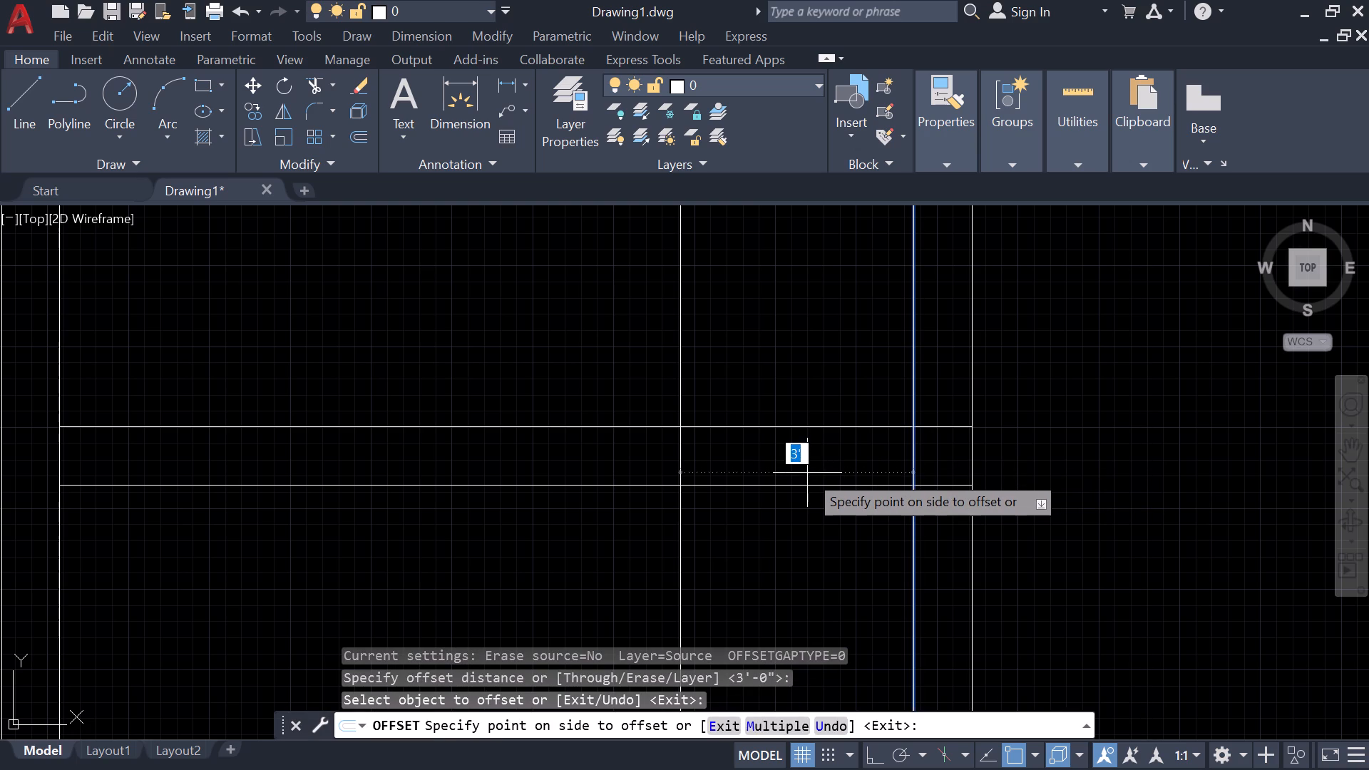
type("4'")
key("Return")
key("Escape")
Trim the horizontal partition wall and the excess offset line, leaving a 4' opening beside the vertical wall.
type("tr")
key("space")
left_click_drag(515, 317, 551, 593)
Inspect the door openings and partitions around the middle and right-hand rooms of the plan.
scroll(640, 576, "down", 3)
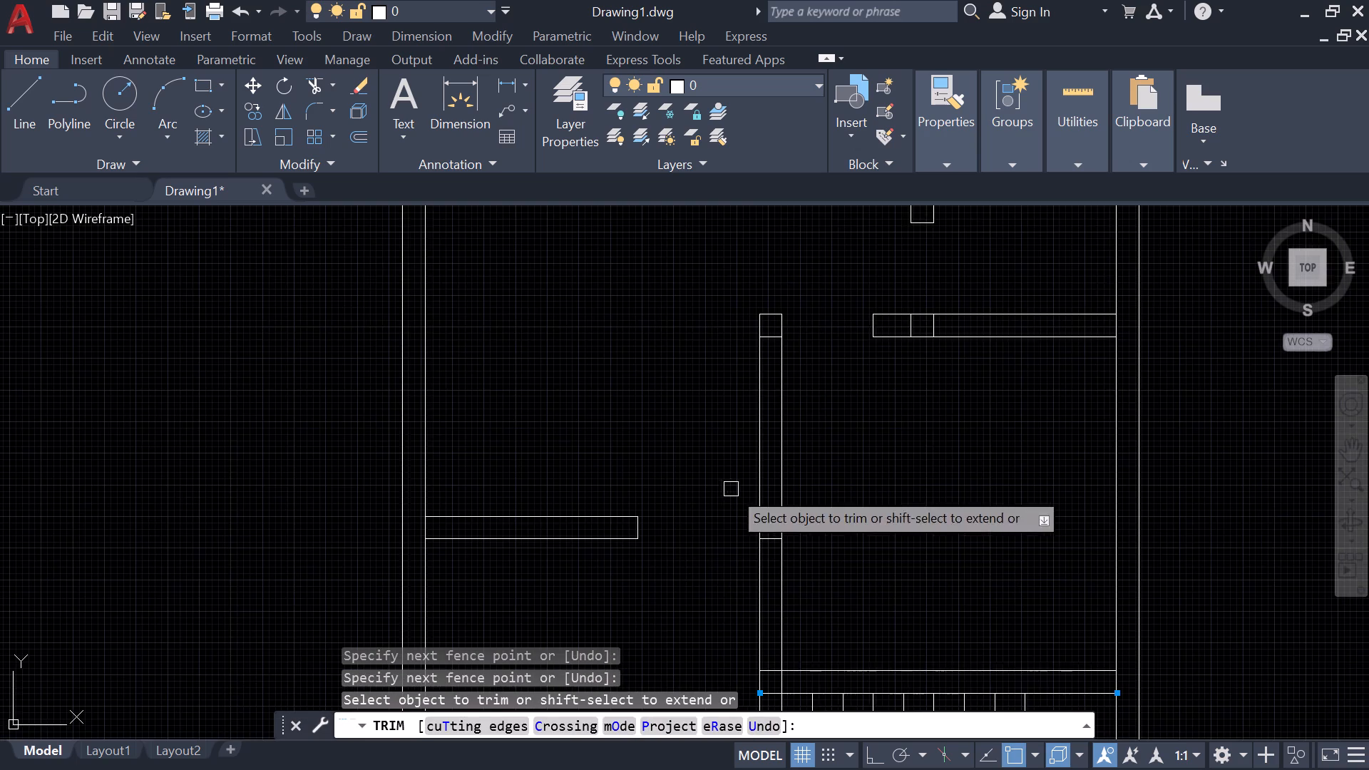
middle_click_drag(731, 489, 617, 619)
scroll(608, 622, "down", 5)
scroll(590, 524, "up", 4)
middle_click_drag(590, 524, 609, 422)
scroll(609, 422, "down", 2)
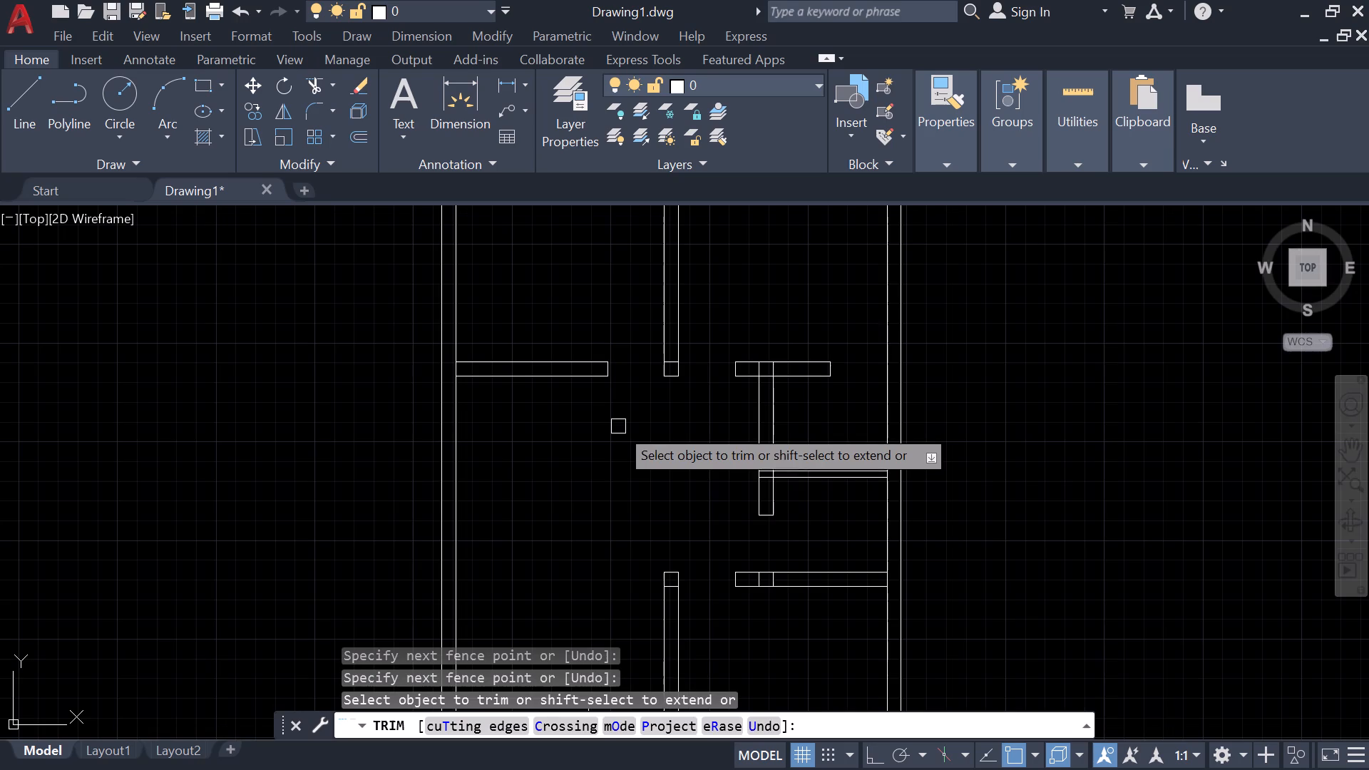
middle_click_drag(625, 506, 645, 406)
scroll(628, 489, "up", 1)
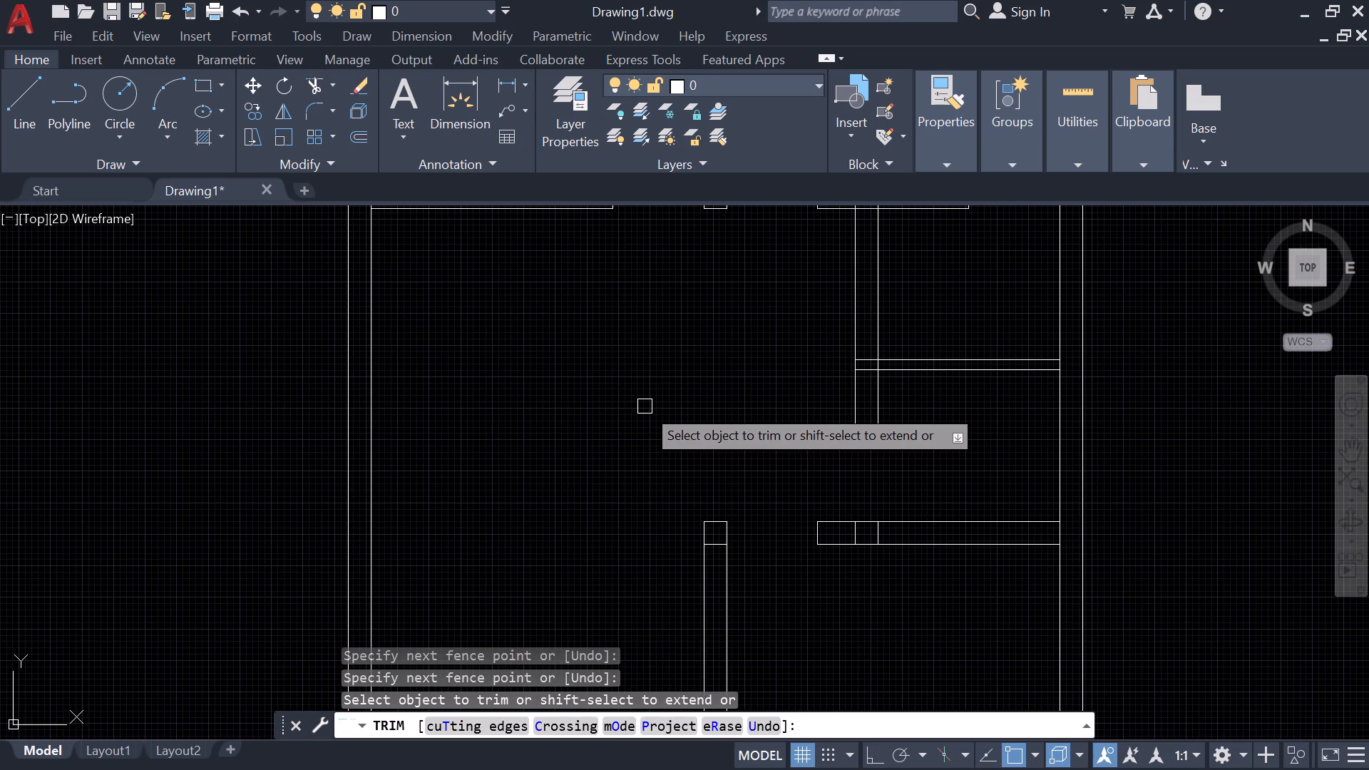
Draw the staircase direction line with Ortho on: about 10' along the upper flight, down across the landing, and back along the lower flight.
middle_click_drag(701, 505, 677, 247)
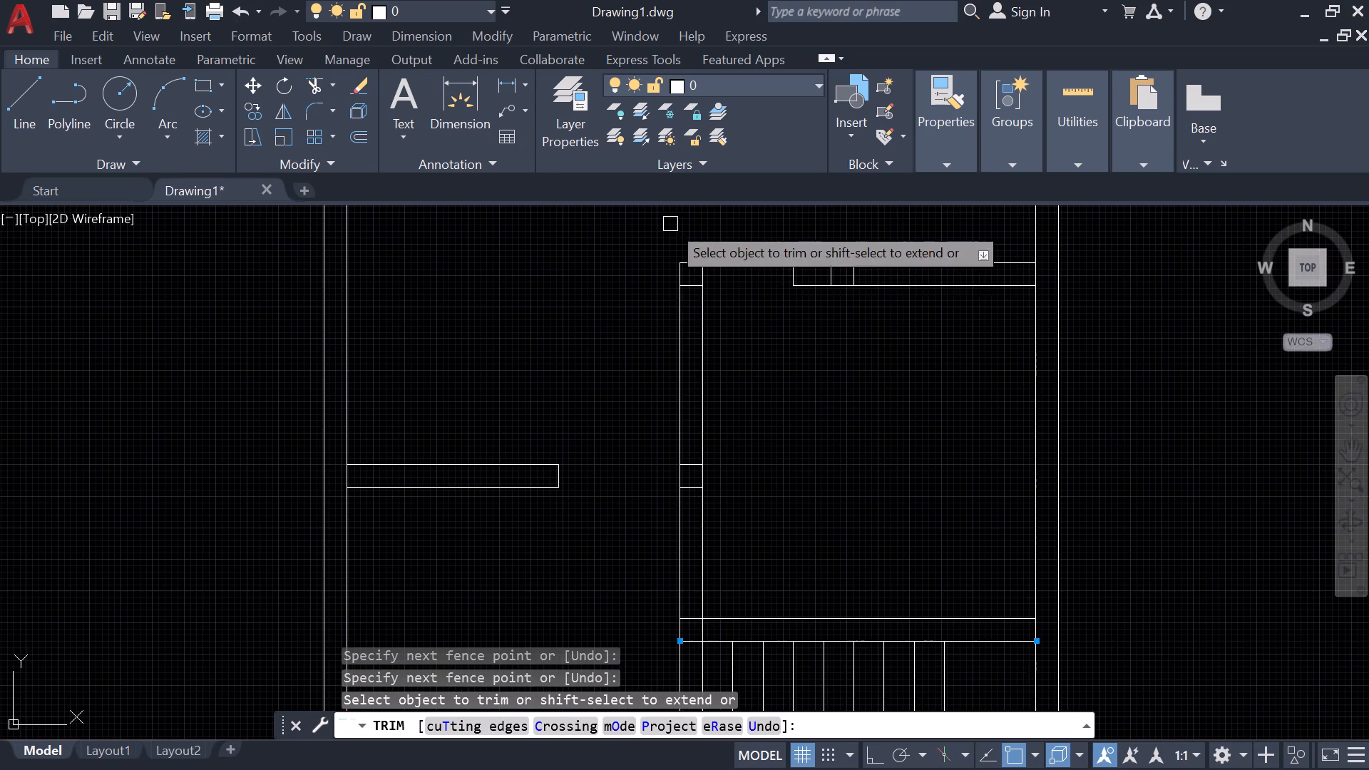
middle_click_drag(722, 433, 754, 245)
scroll(756, 228, "up", 1)
key("l")
key("Return")
key("Escape")
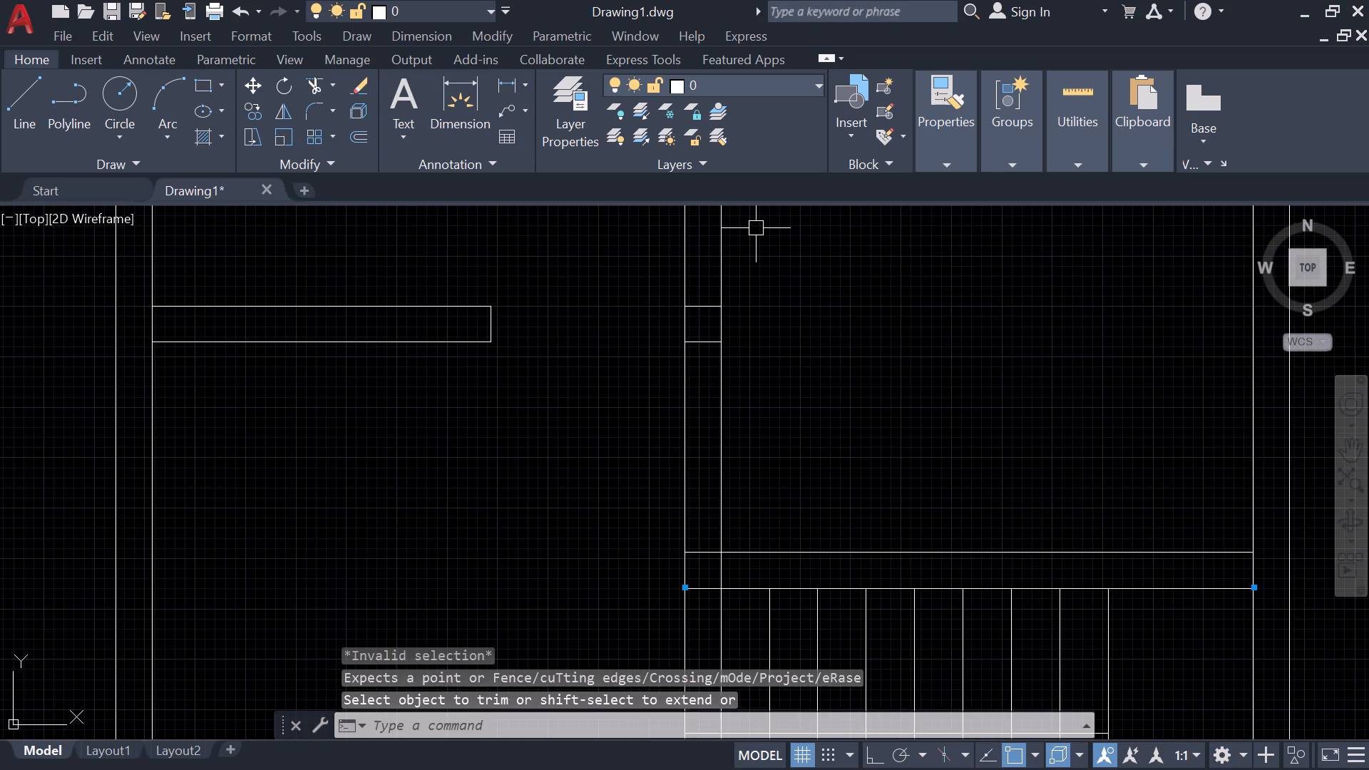
key("Escape")
key("l")
key("Return")
middle_click_drag(831, 375, 831, 369)
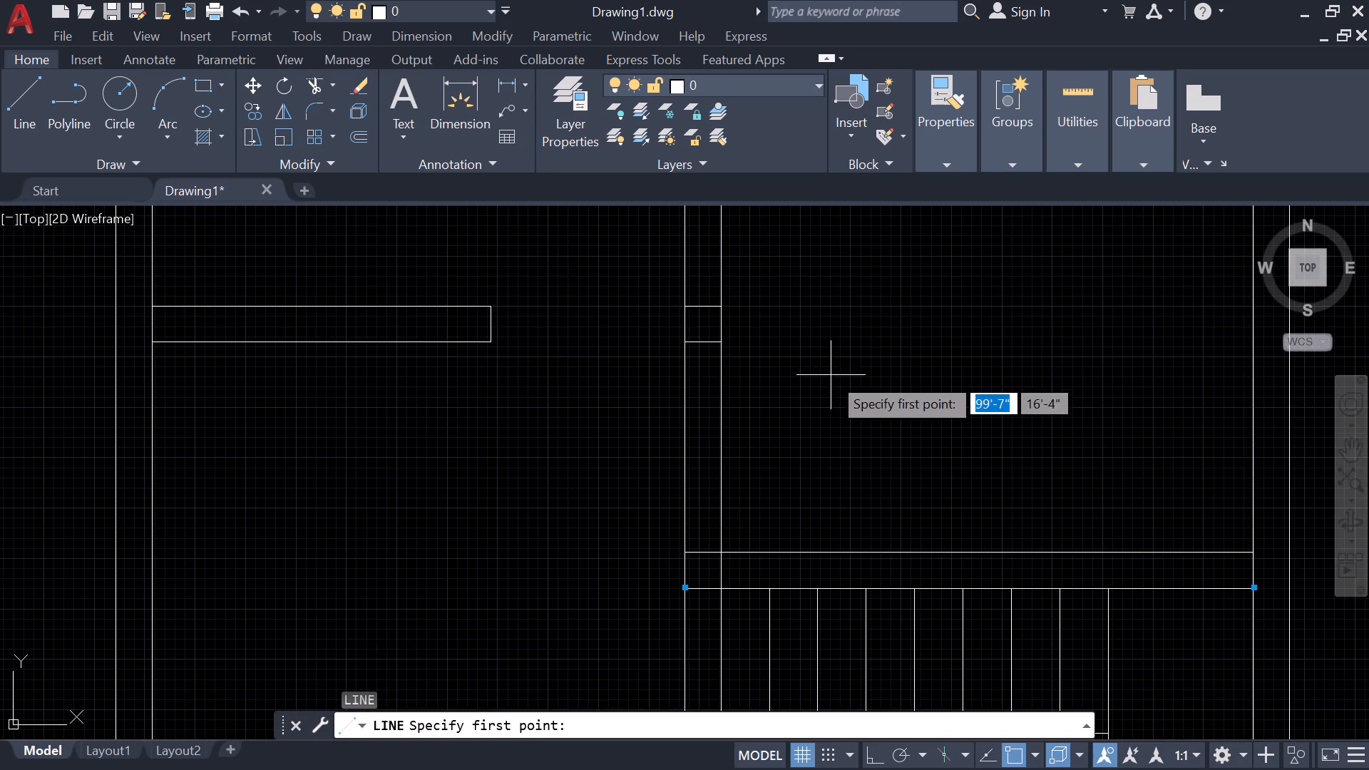
middle_click_drag(831, 369, 820, 130)
scroll(818, 160, "down", 2)
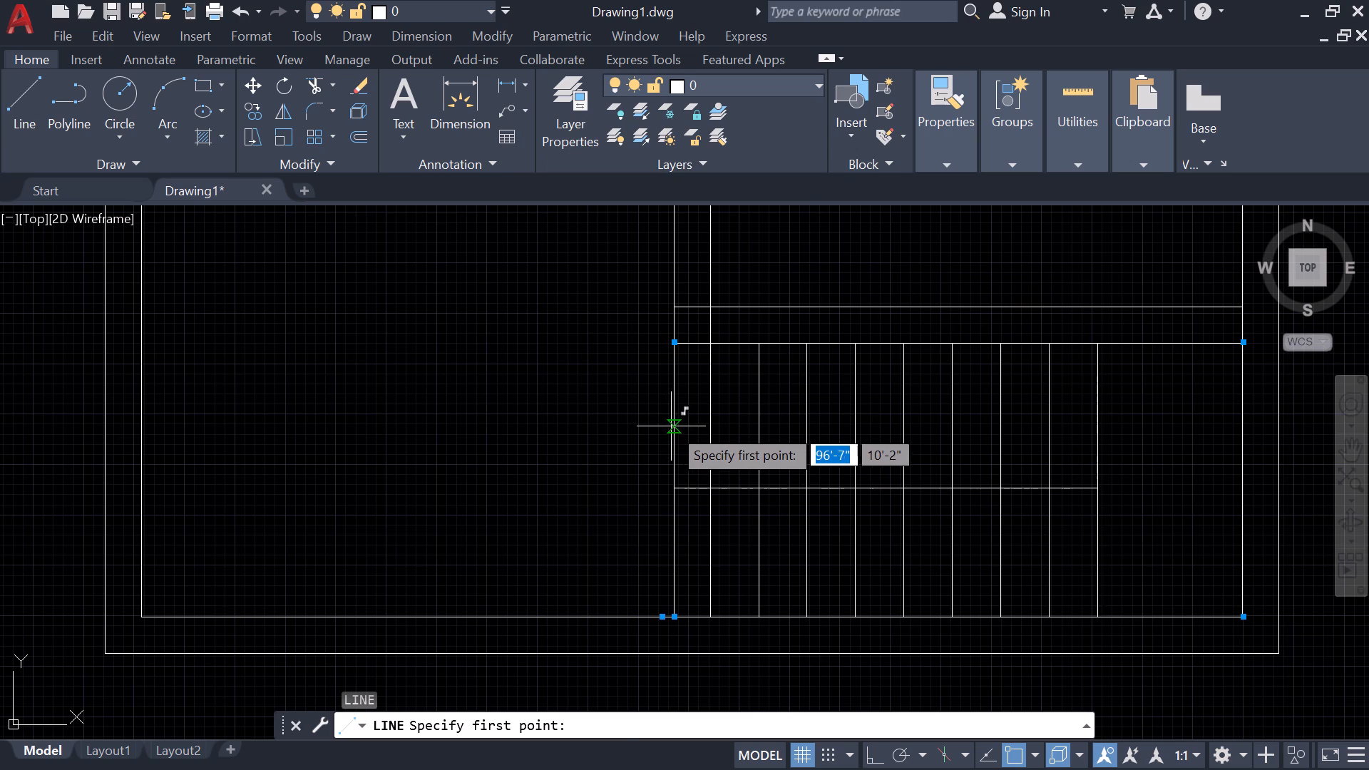
left_click(671, 421)
key("shift+F8")
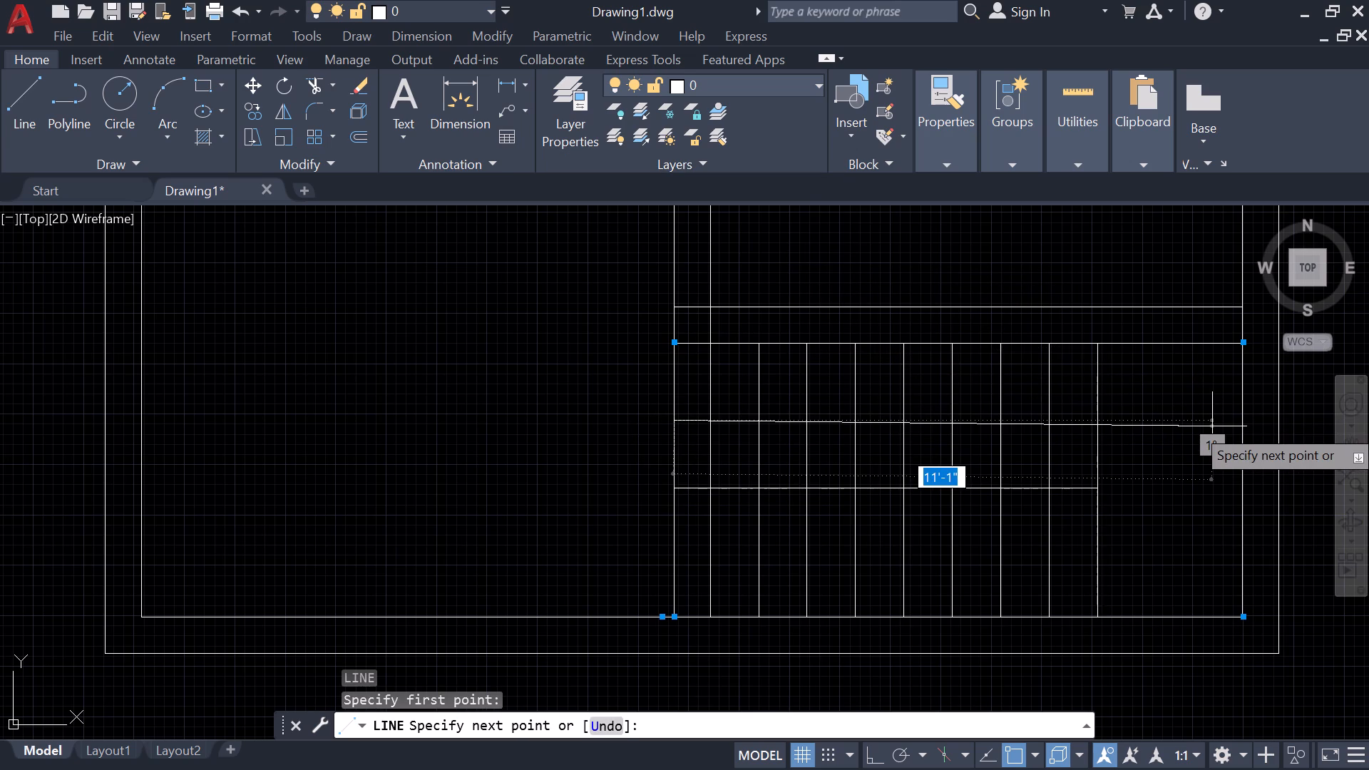
key("shift+F8")
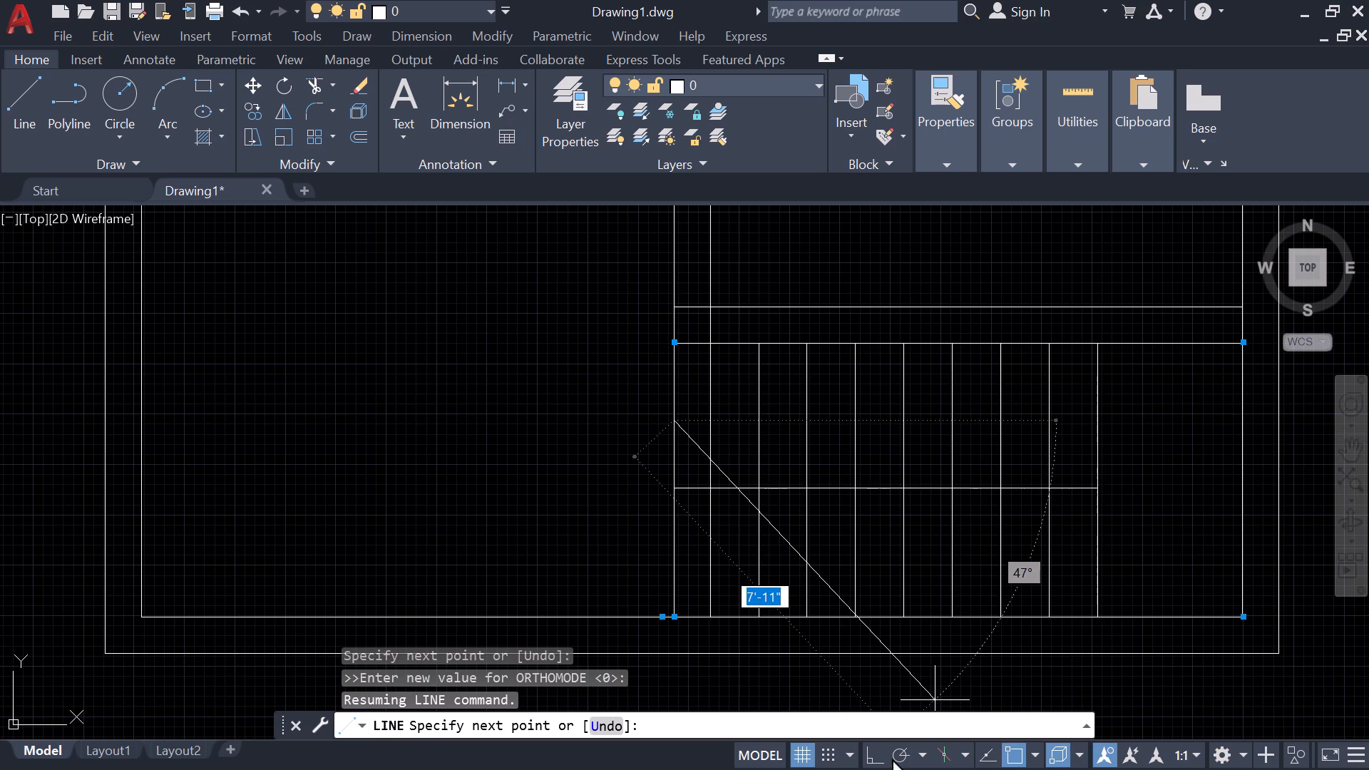
left_click(874, 754)
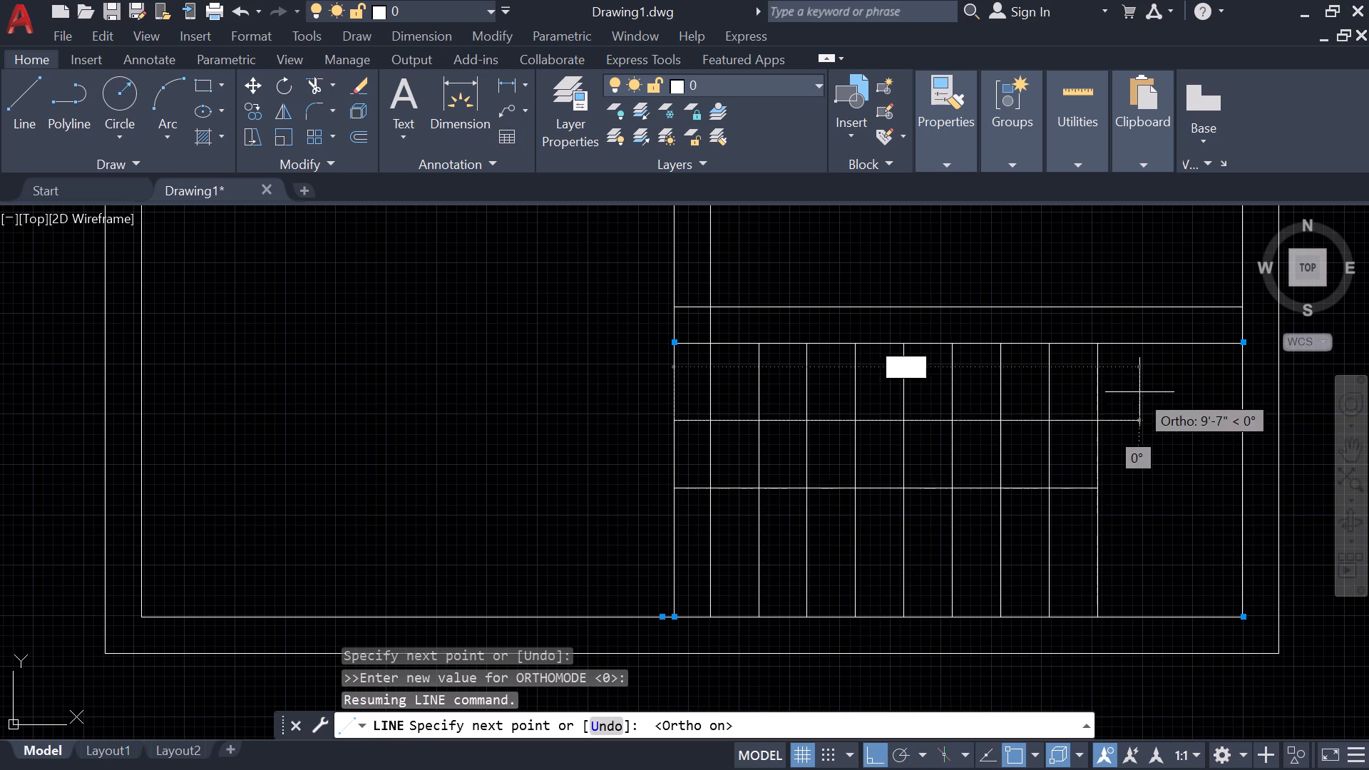
left_click(1158, 423)
left_click(1163, 568)
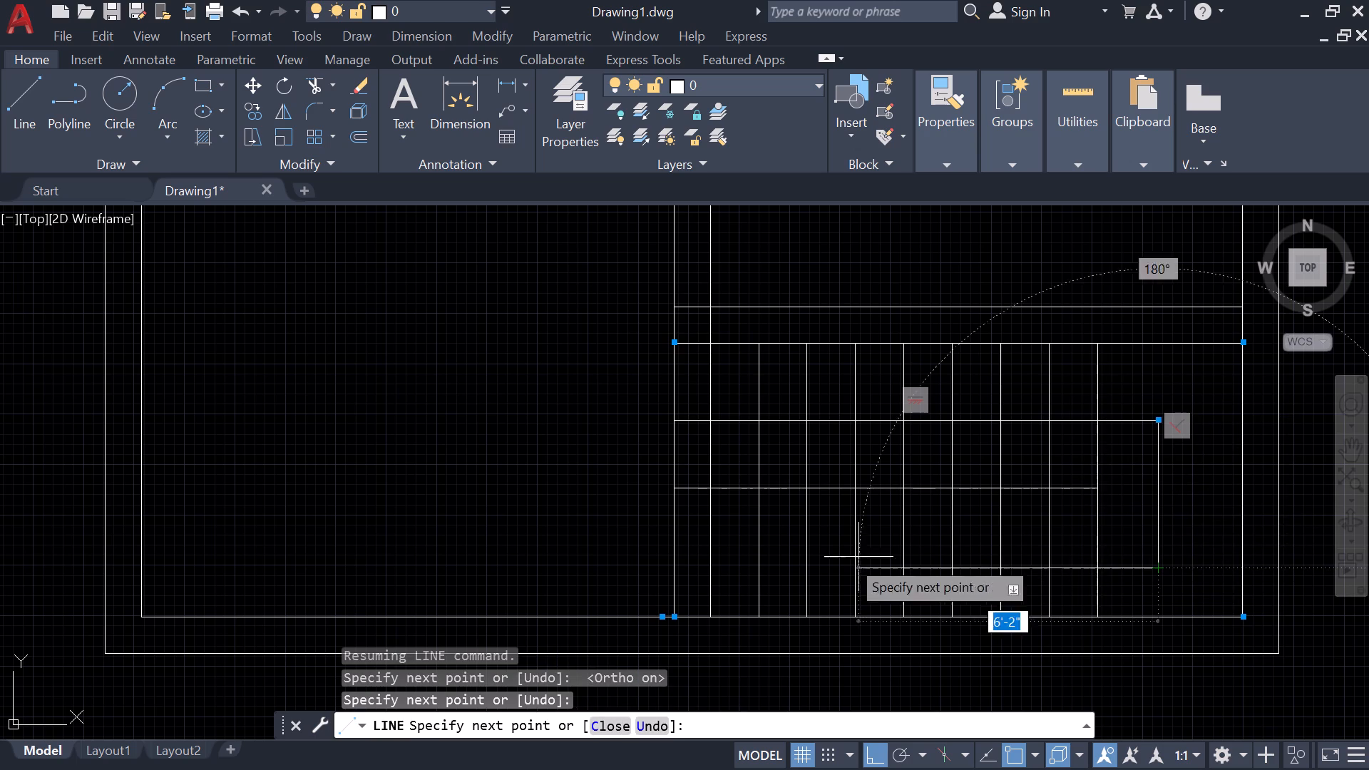
left_click(667, 565)
key("Escape")
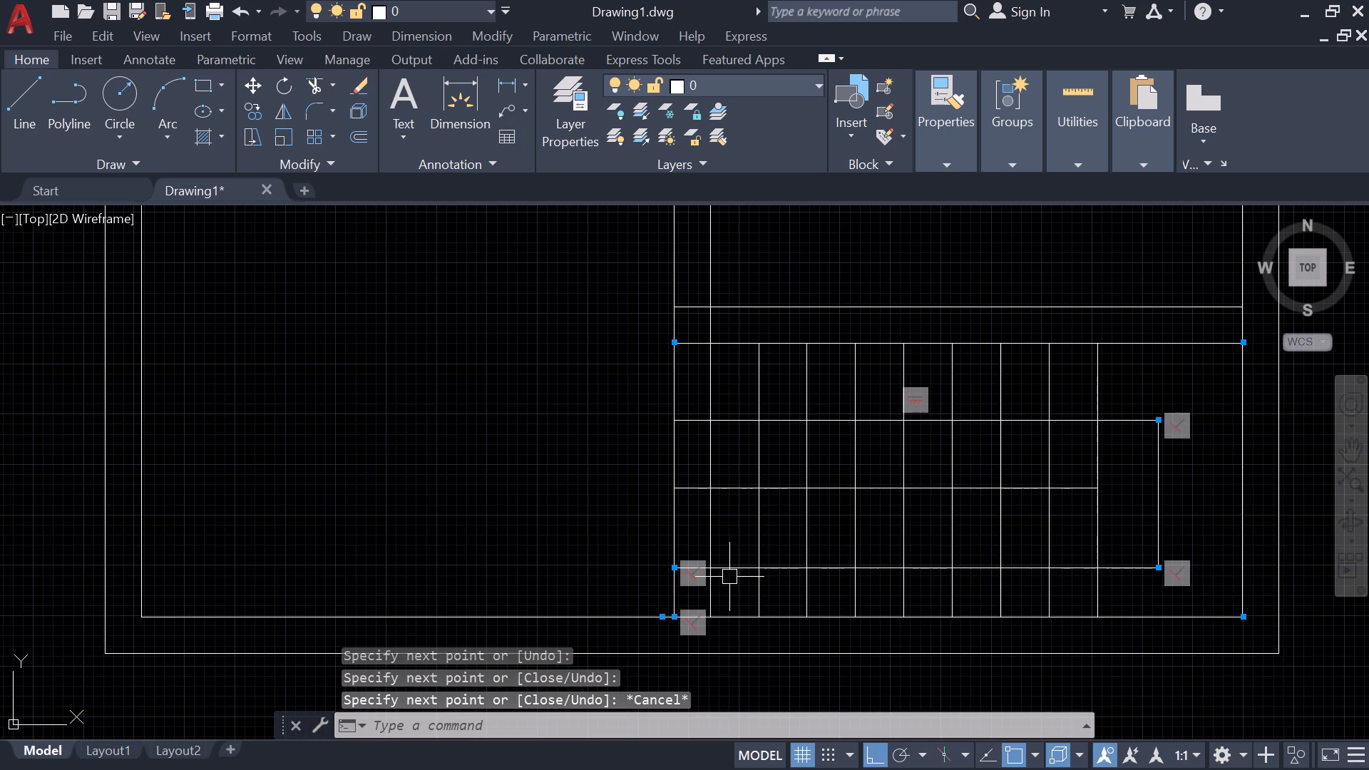
With Ortho off, draw a diagonal arrowhead stroke about 8" long from the left end of the lower direction line.
key("shift+F8")
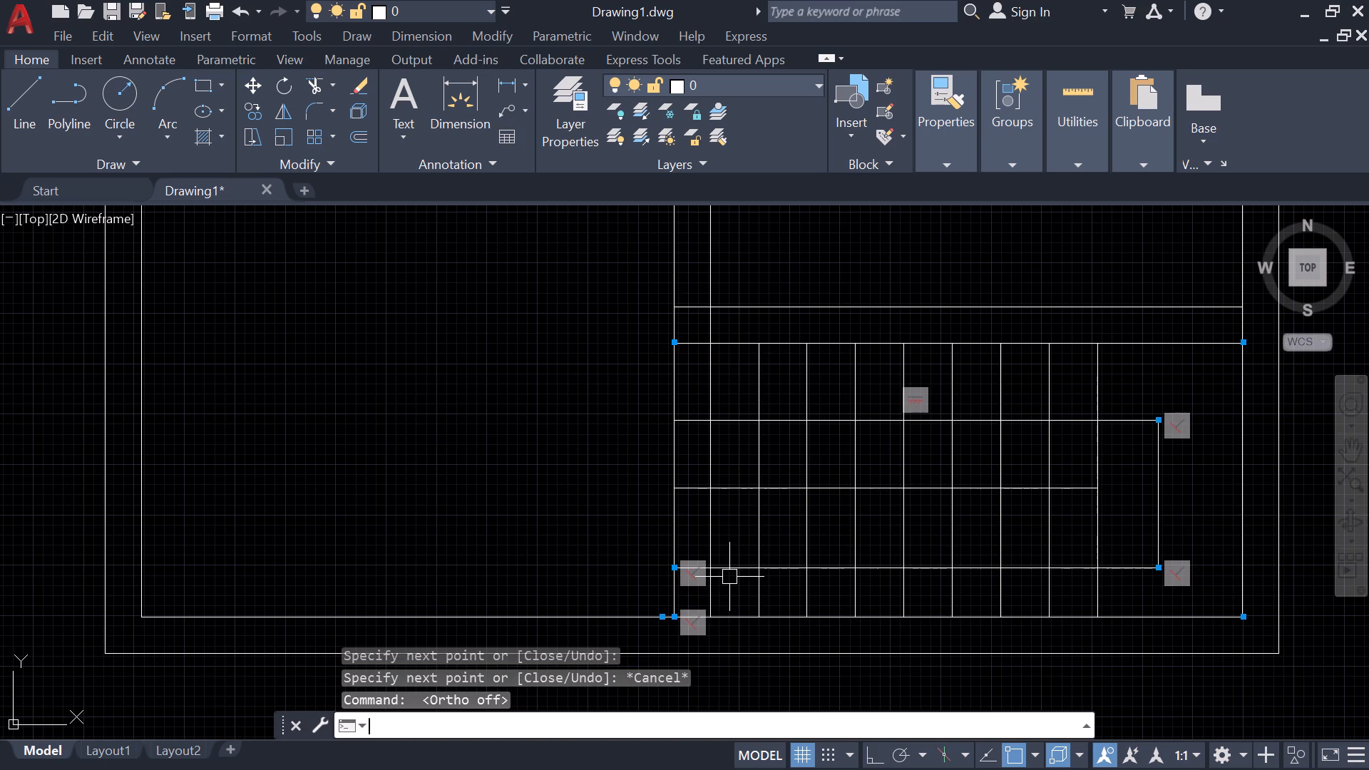
type("l")
key("space")
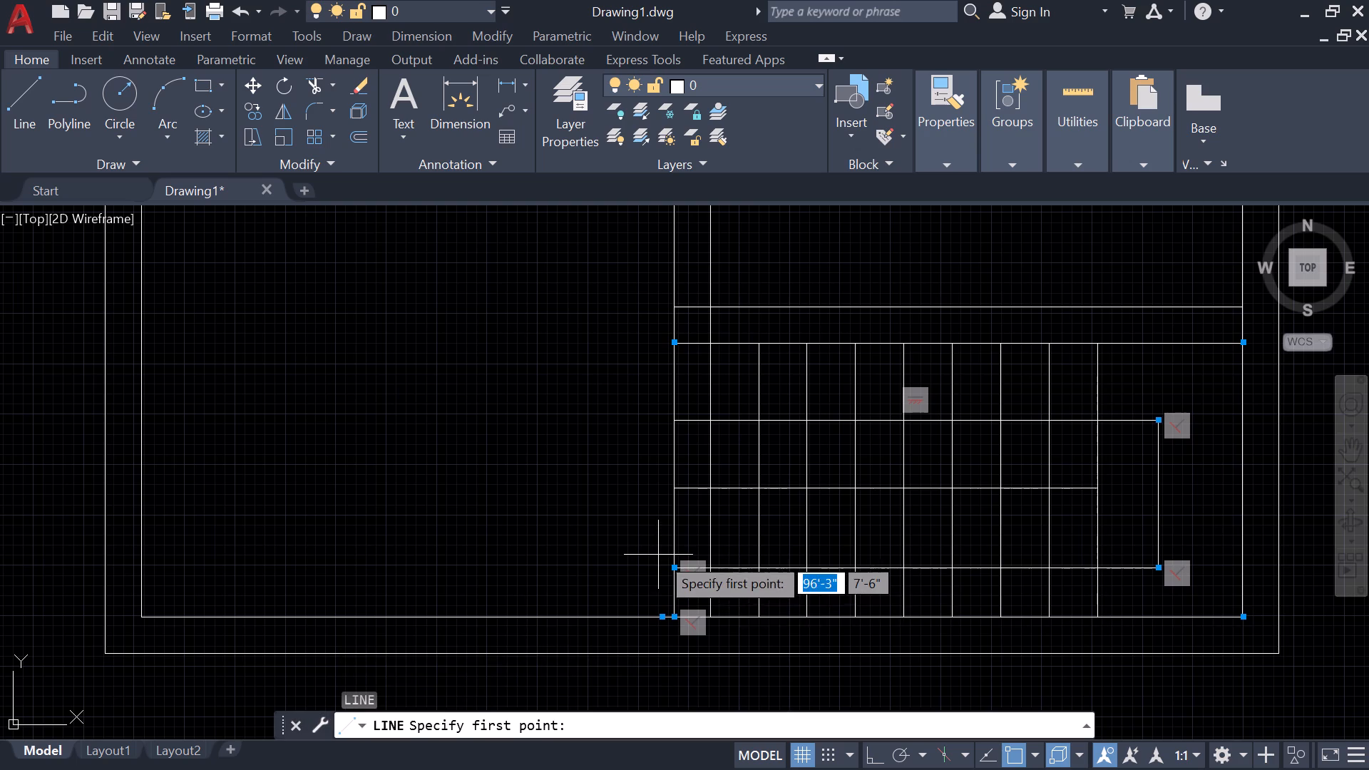
scroll(662, 555, "up", 2)
middle_click_drag(704, 577, 650, 433)
scroll(701, 571, "up", 1)
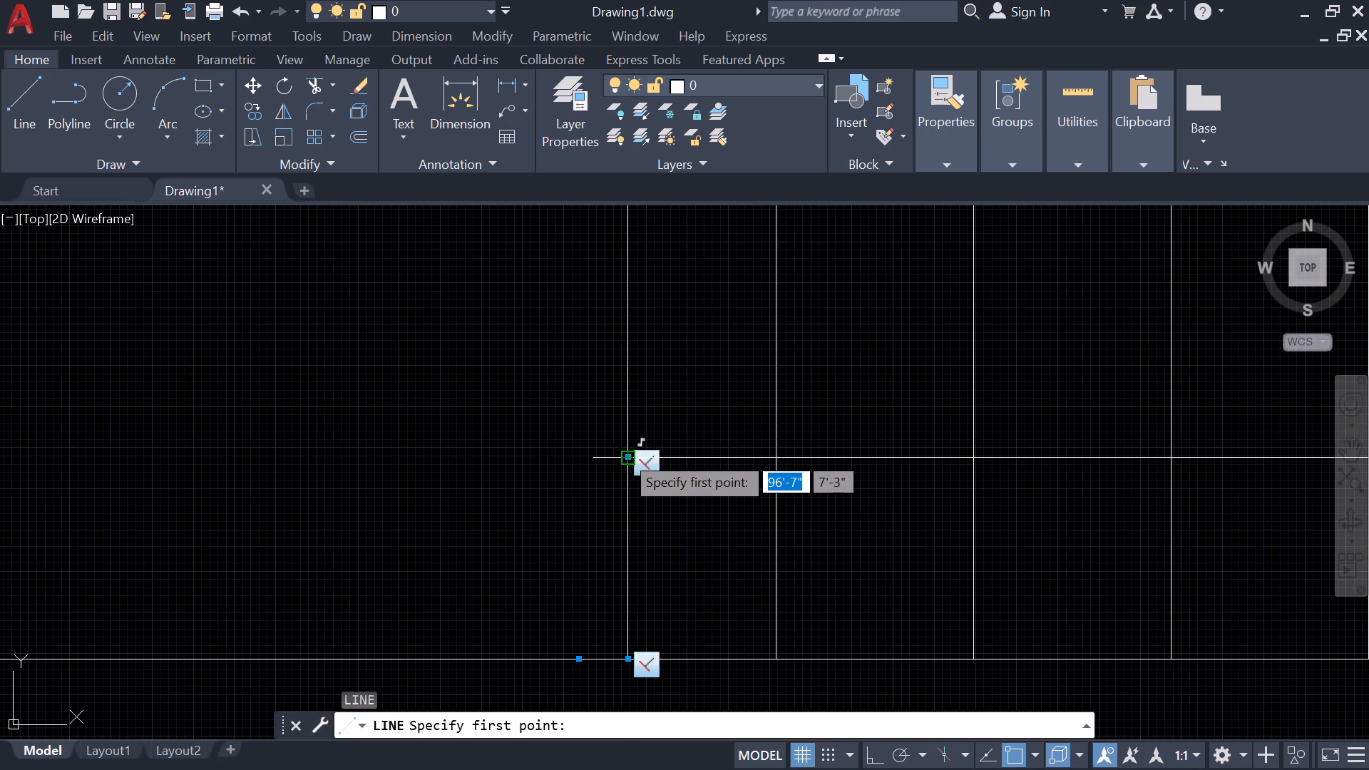
left_click(623, 453)
left_click(727, 382)
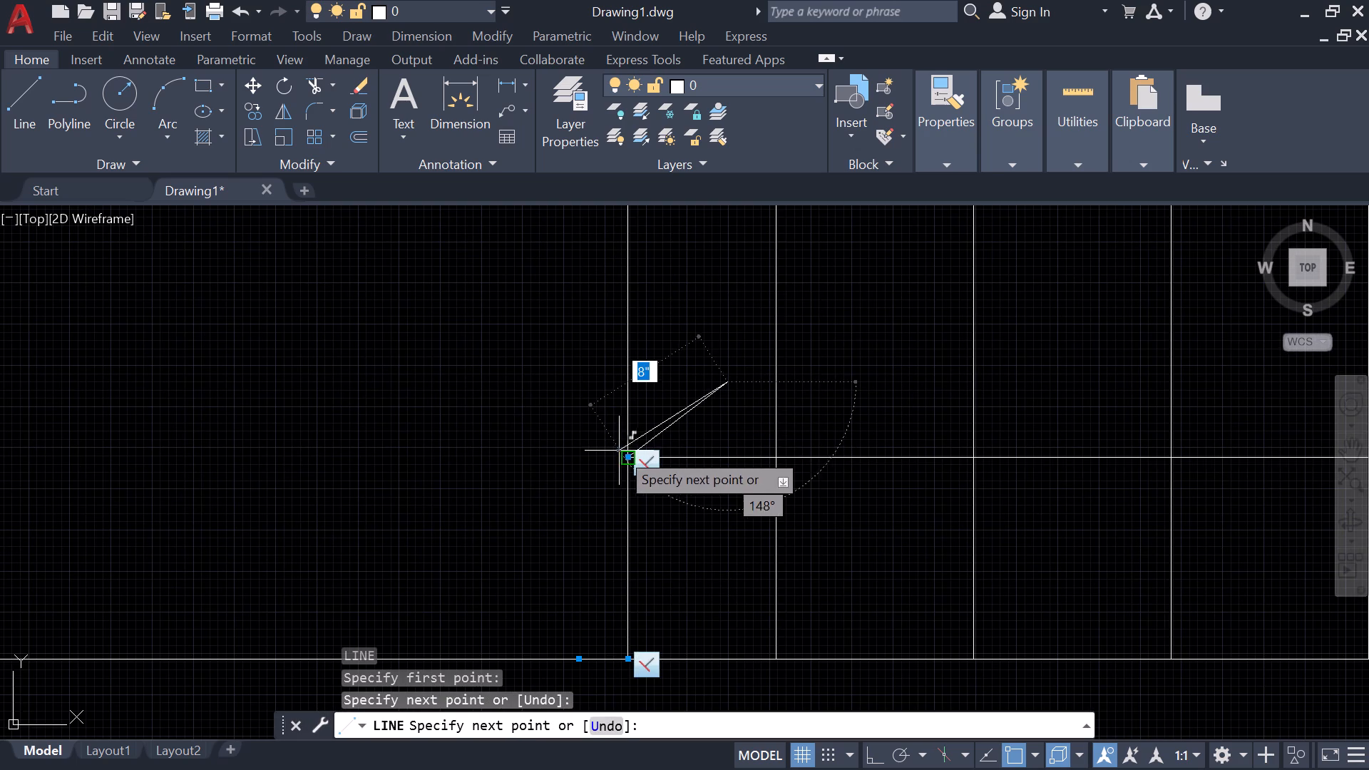
key("Escape")
Mirror the arrowhead stroke about the lower direction line, keeping the source line.
left_click(741, 433)
left_click(707, 356)
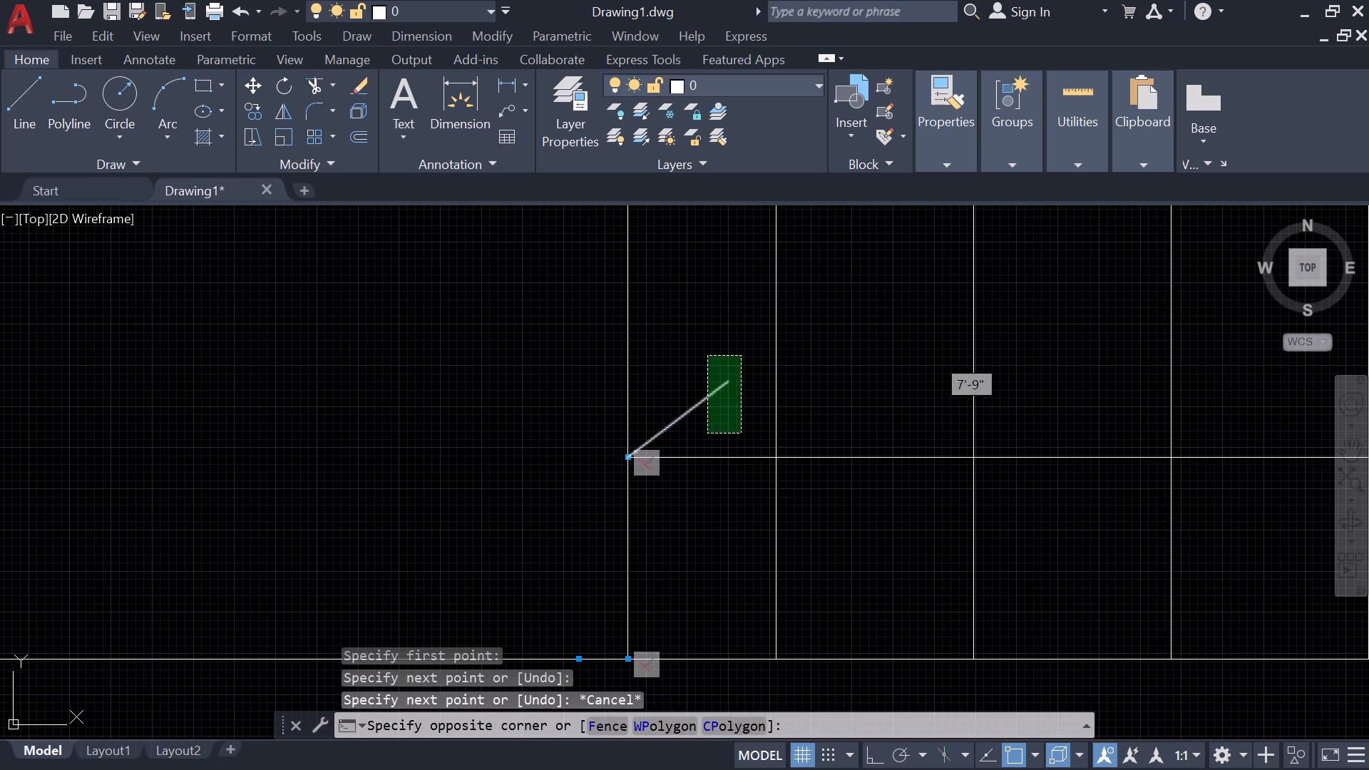
type("mi")
key("space")
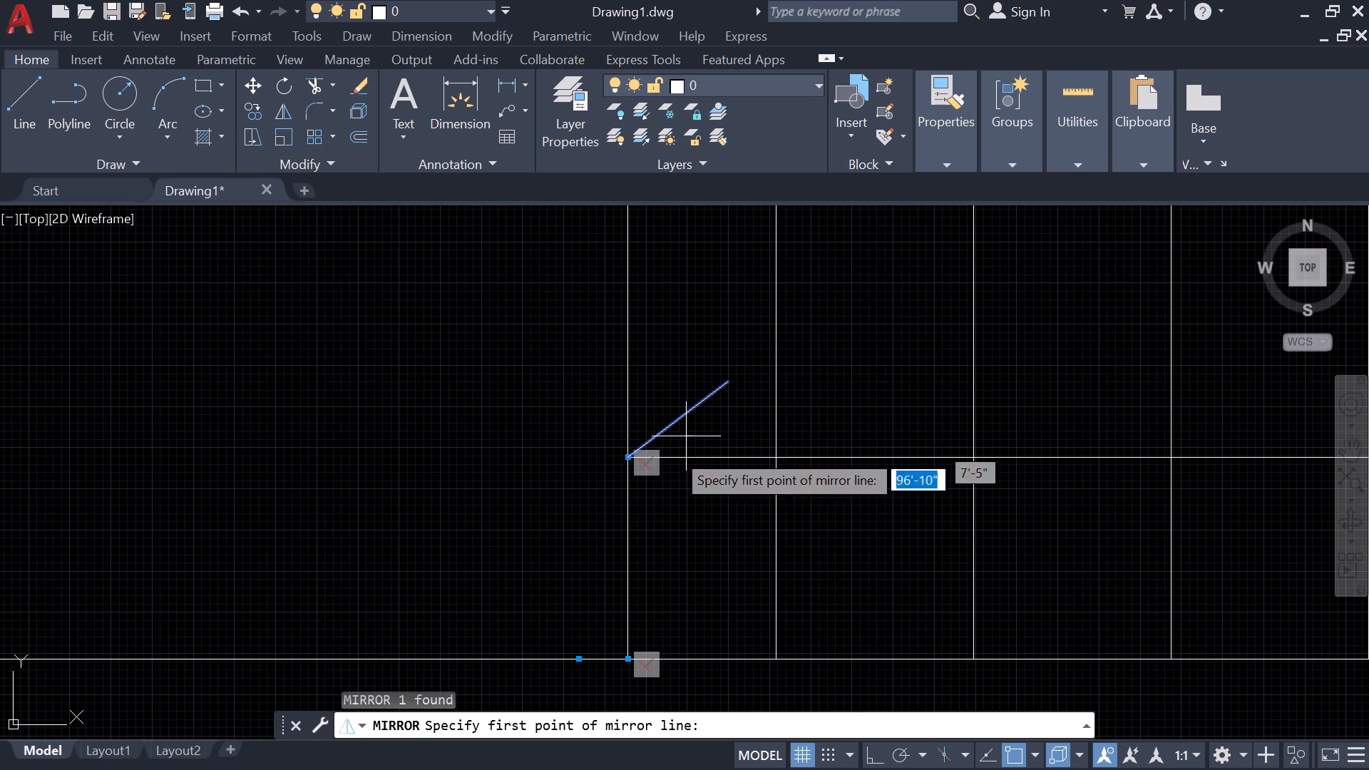
left_click(623, 458)
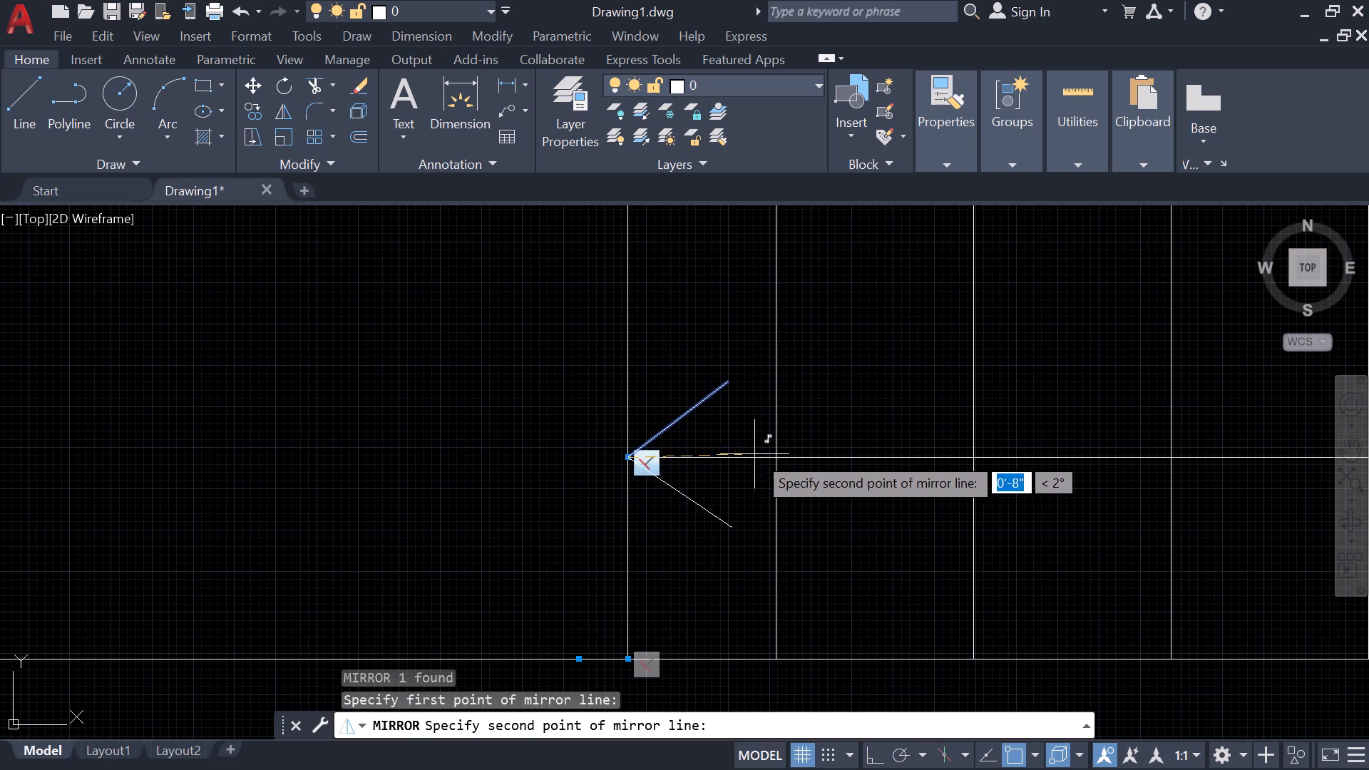
left_click(775, 458)
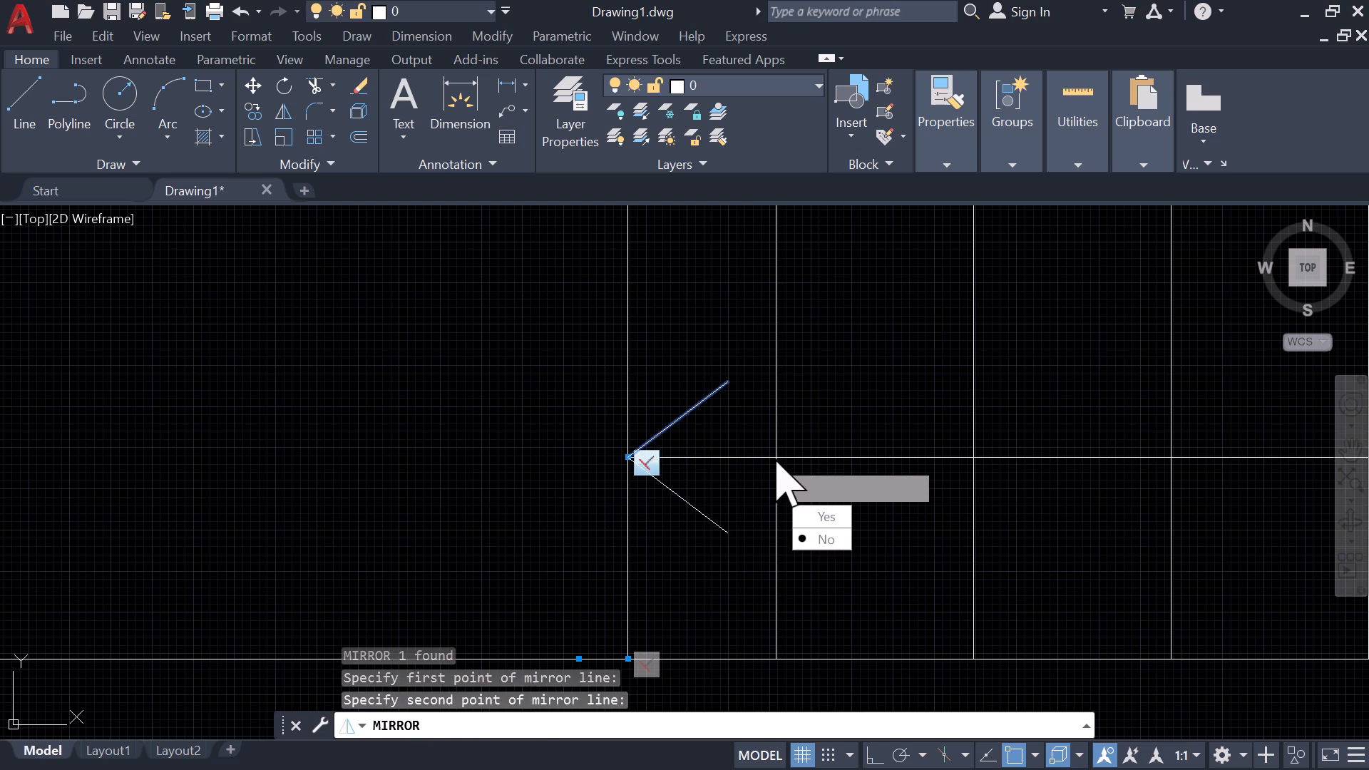
left_click_drag(816, 534, 775, 458)
Hide the geometric constraint markers displayed around the staircase and its direction line.
scroll(773, 461, "down", 2)
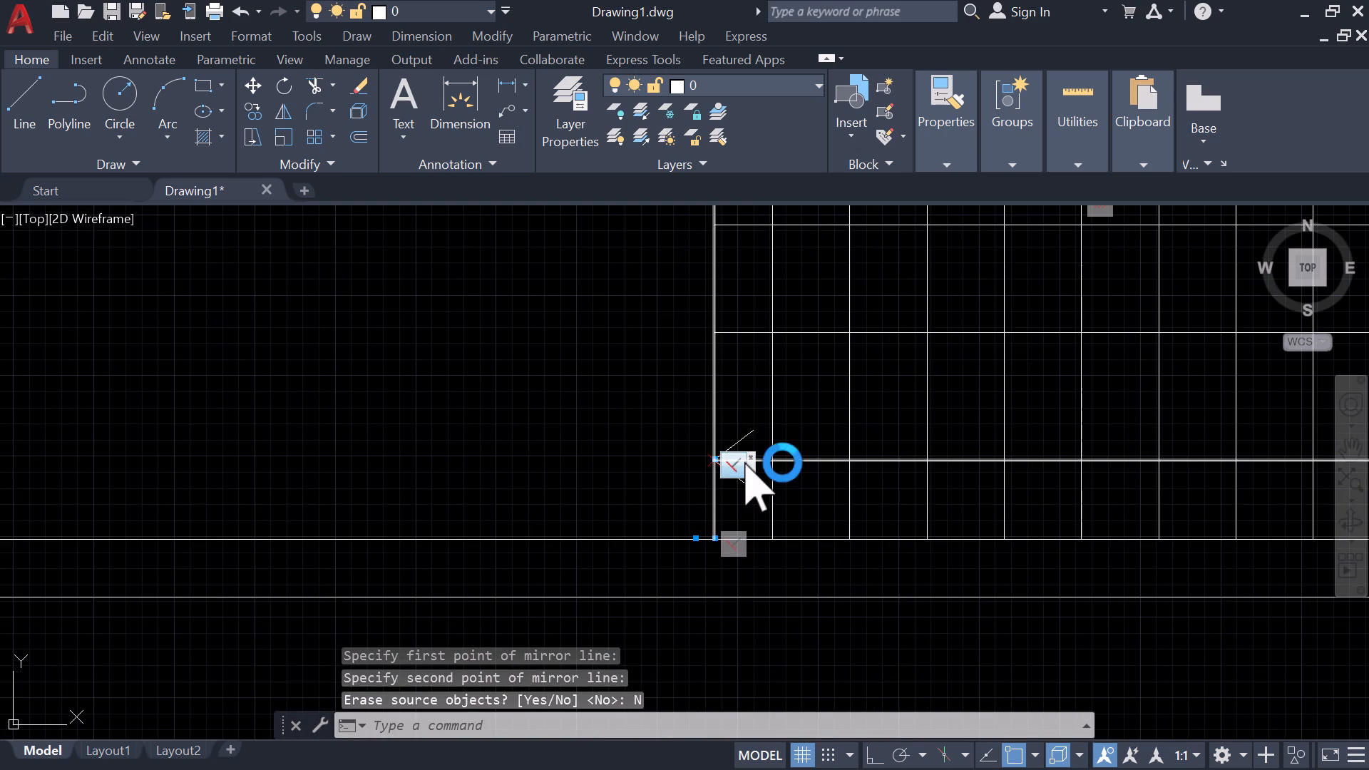
left_click(749, 457)
scroll(839, 430, "down", 3)
middle_click_drag(1032, 294, 940, 401)
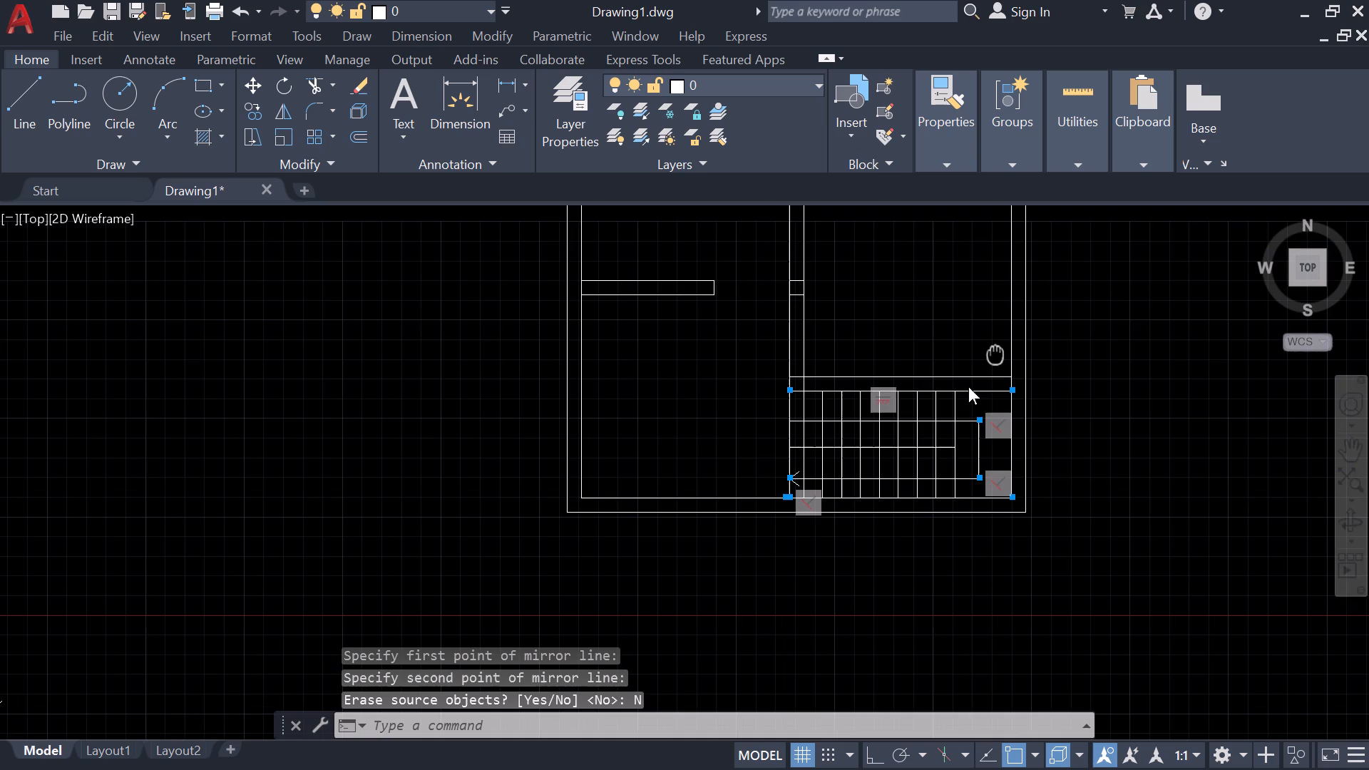
scroll(831, 461, "up", 3)
left_click(796, 514)
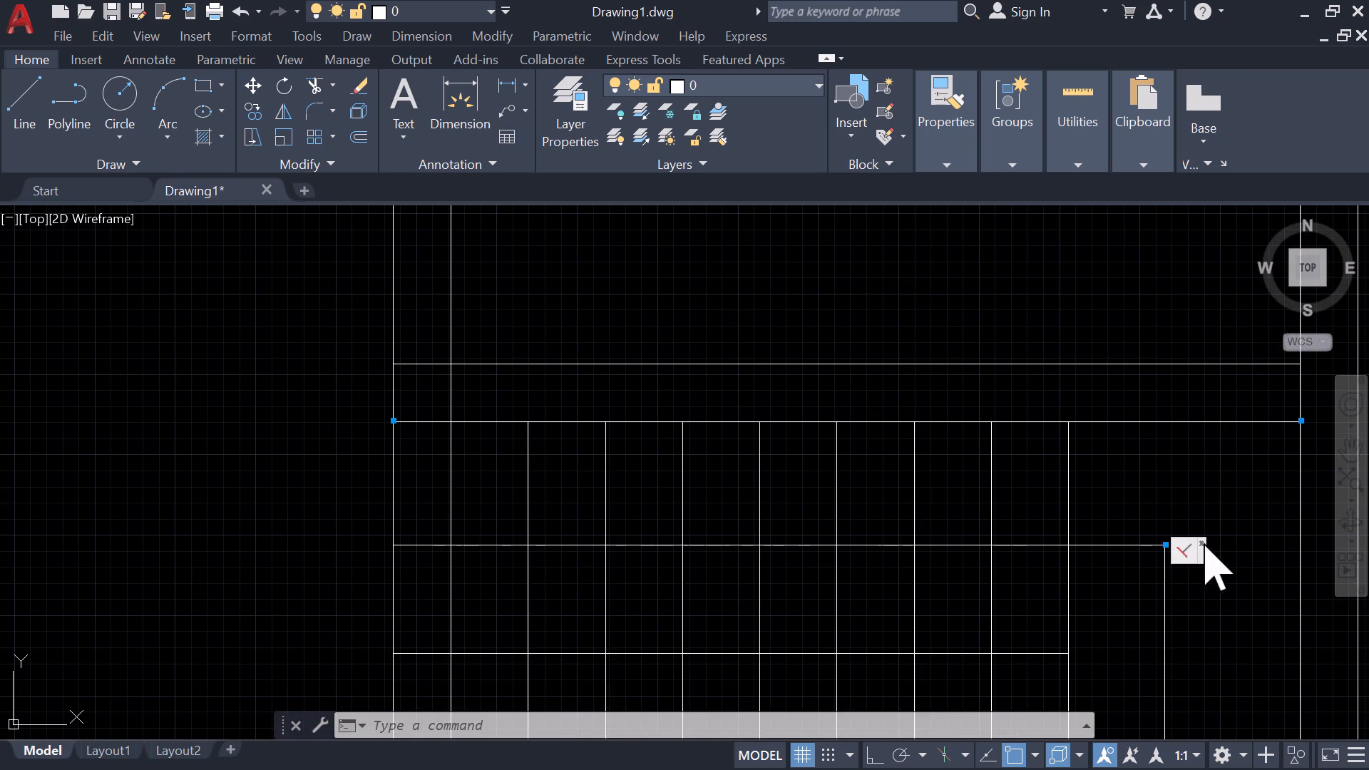
left_click(1204, 543)
scroll(1222, 591, "down", 2)
middle_click_drag(1222, 591, 1149, 438)
scroll(1149, 437, "up", 1)
scroll(1167, 505, "up", 1)
scroll(1162, 611, "up", 1)
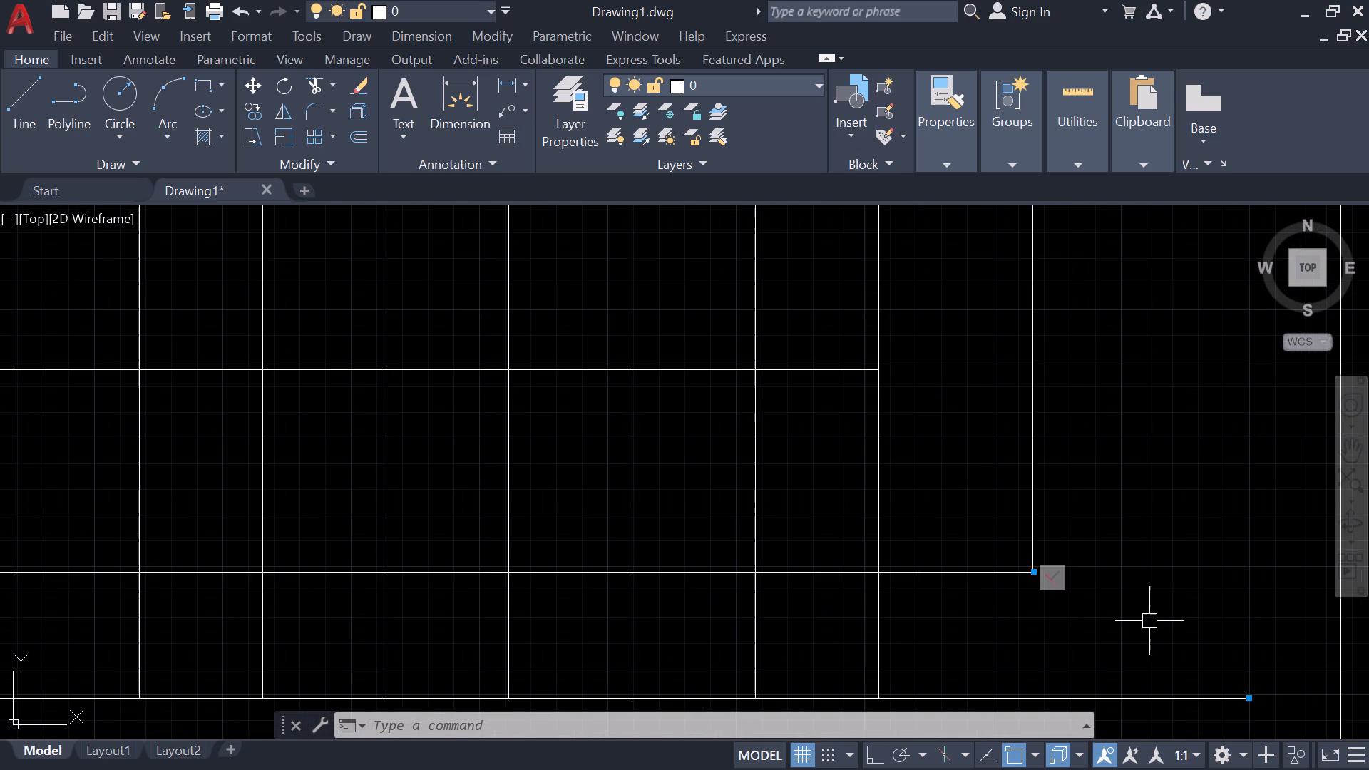
left_click(1072, 566)
scroll(920, 581, "down", 4)
scroll(780, 622, "up", 2)
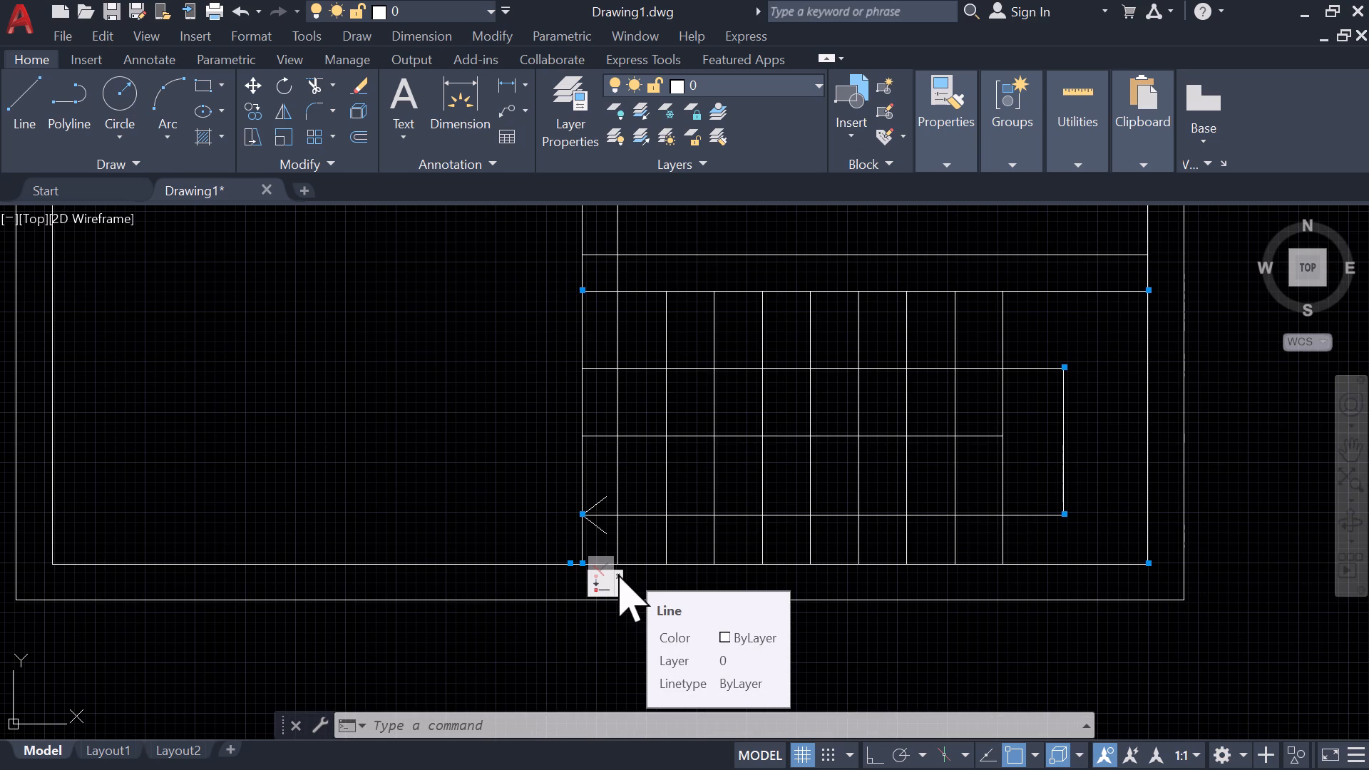
left_click(618, 574)
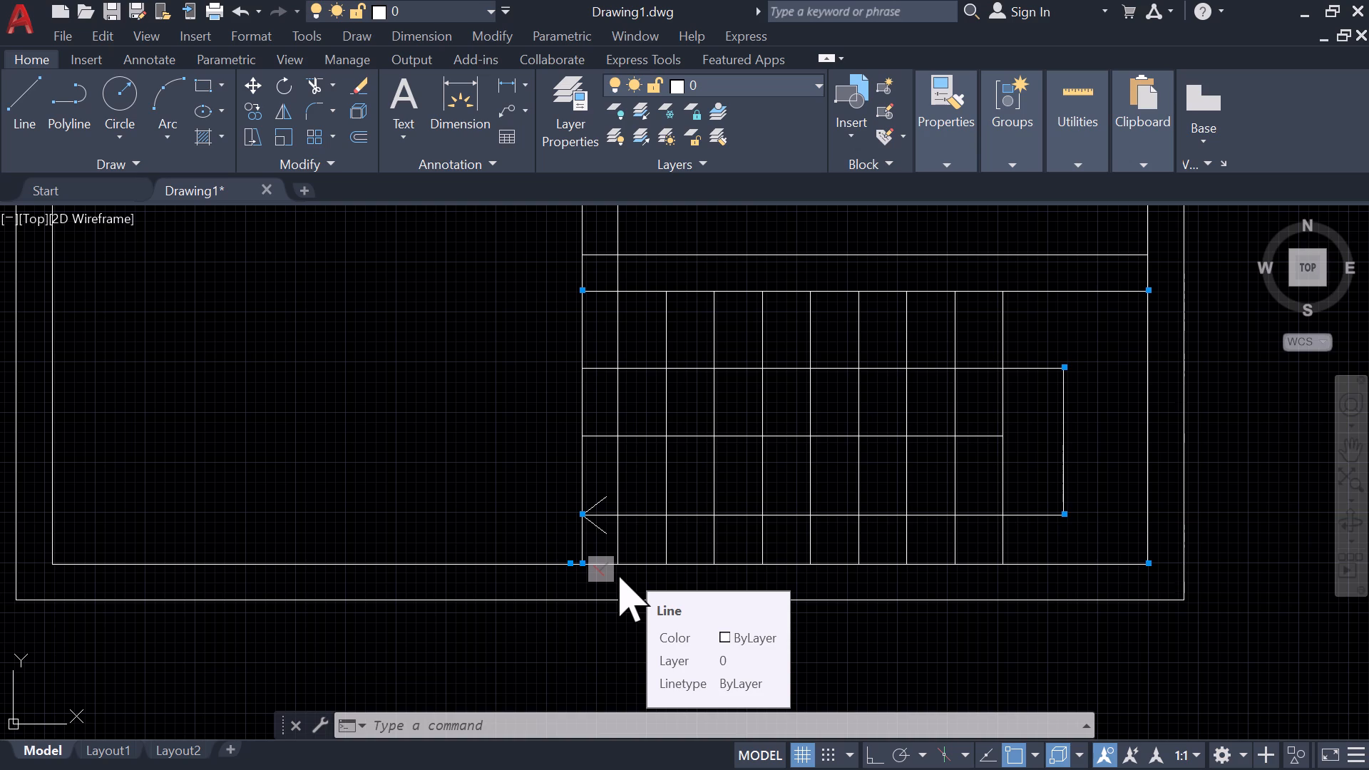
Look over the rooms, partitions and door openings across the whole floor plan.
scroll(437, 396, "down", 3)
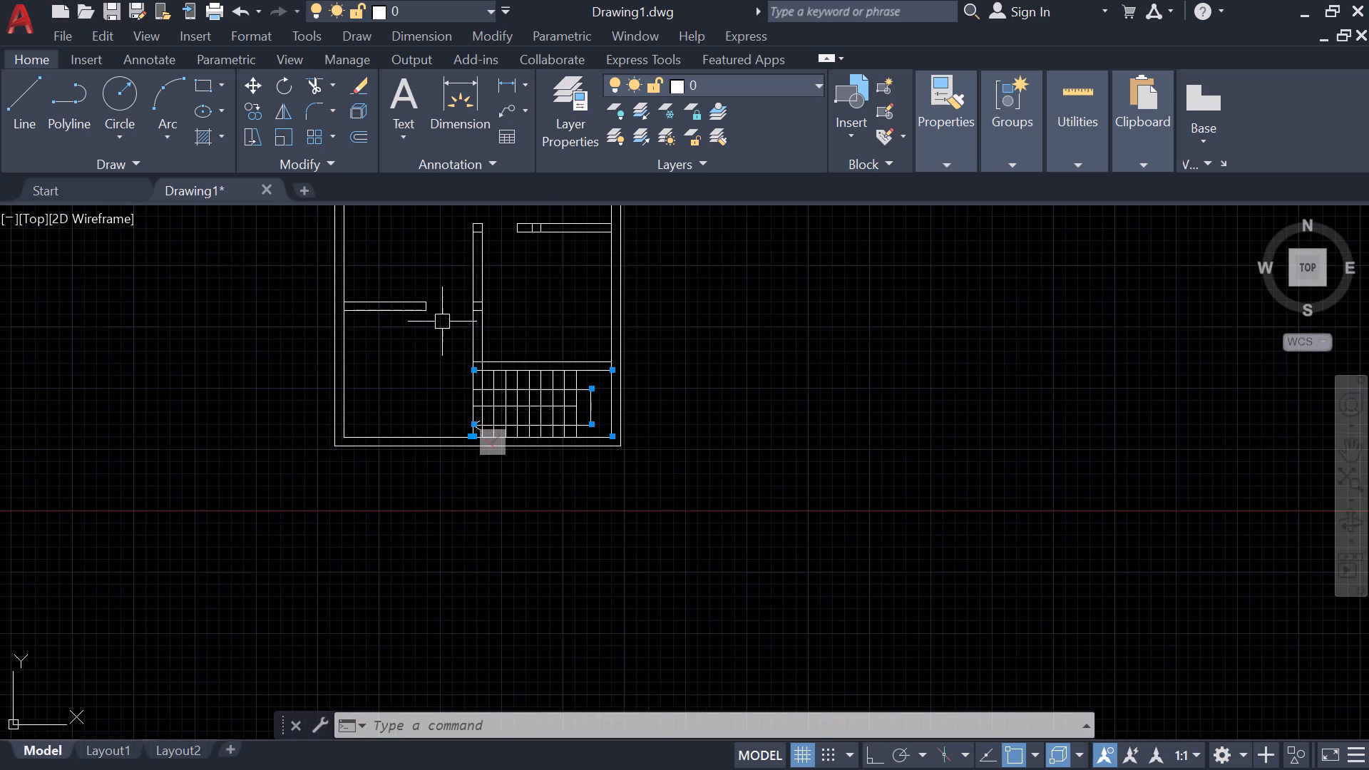
middle_click_drag(442, 322, 480, 554)
scroll(464, 379, "up", 1)
middle_click_drag(520, 295, 540, 441)
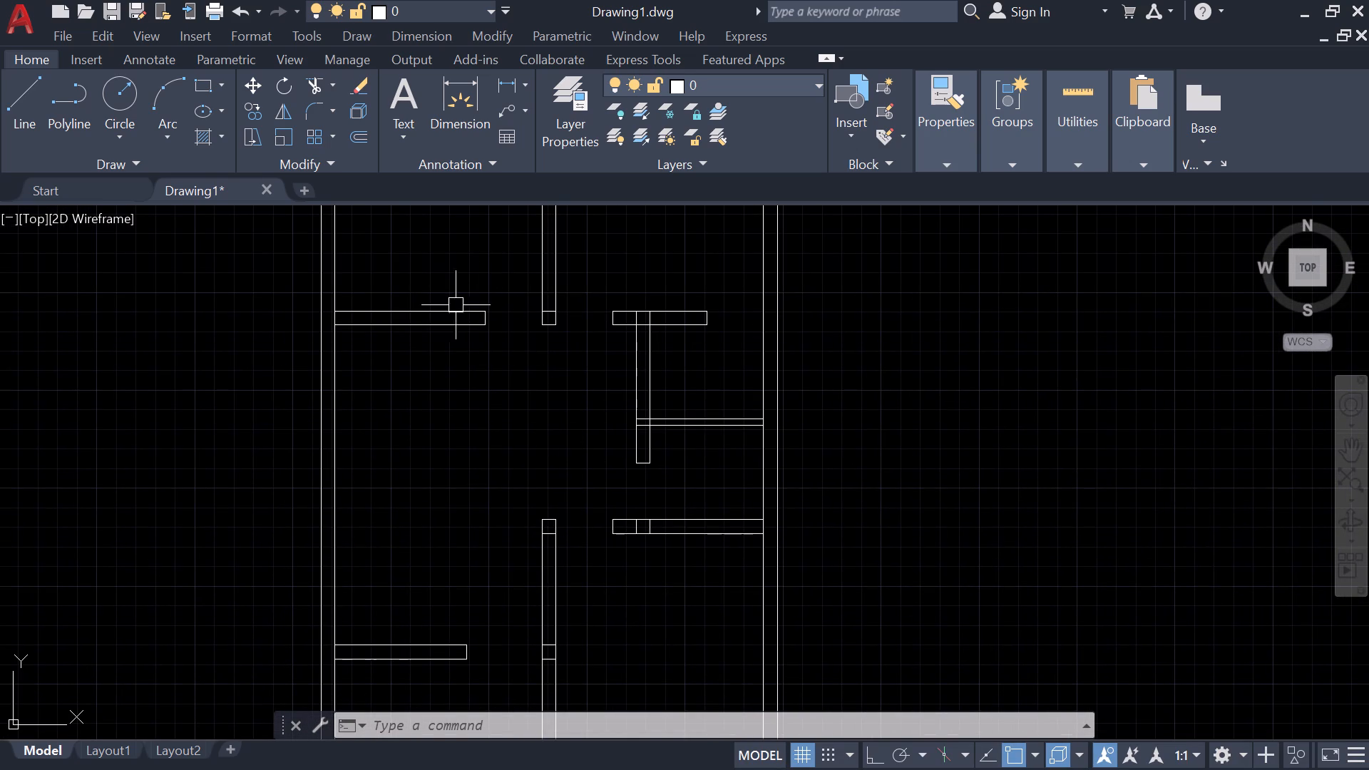
scroll(478, 252, "up", 1)
middle_click_drag(480, 257, 513, 582)
scroll(537, 525, "down", 3)
middle_click_drag(524, 501, 496, 356)
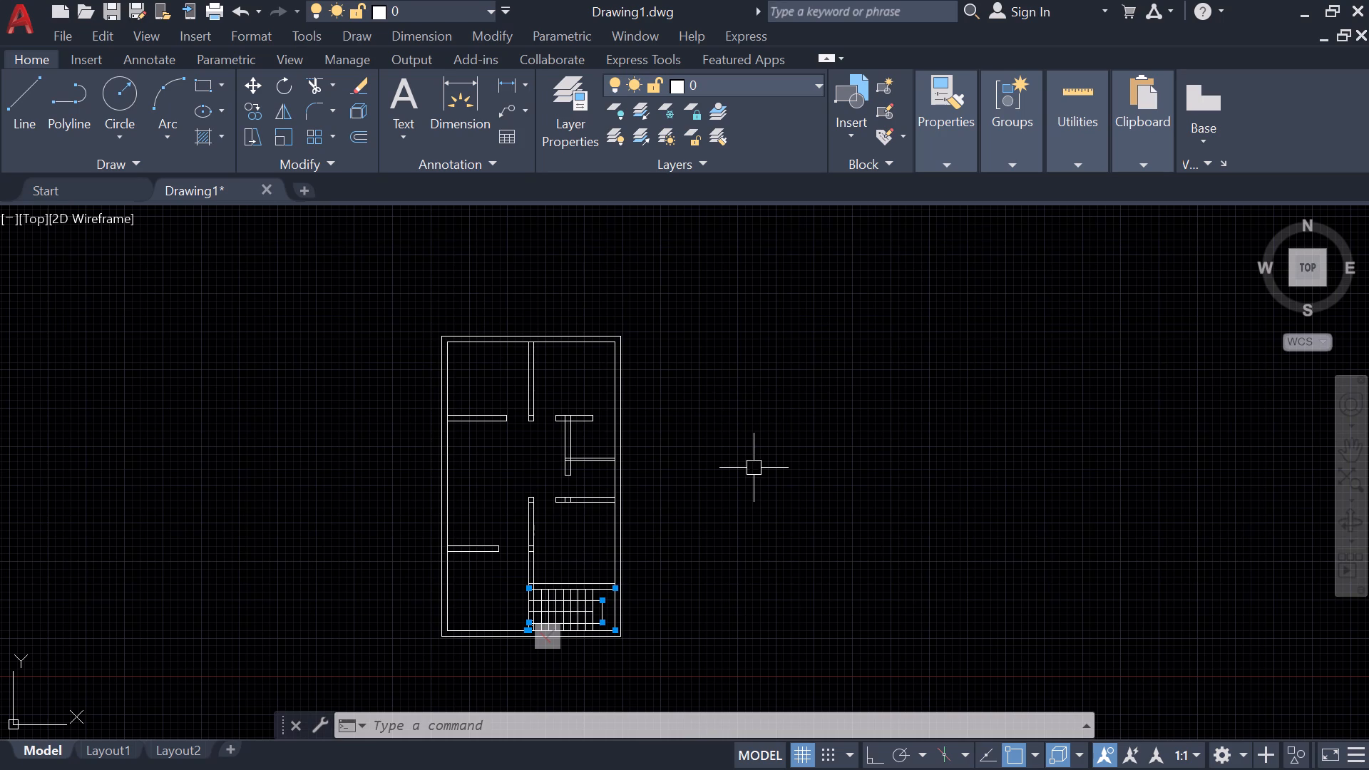
Select the whole floor plan and hide the geometric constraint markers displayed along its top, right and left outer walls.
left_click_drag(386, 278, 400, 309)
left_click(655, 660)
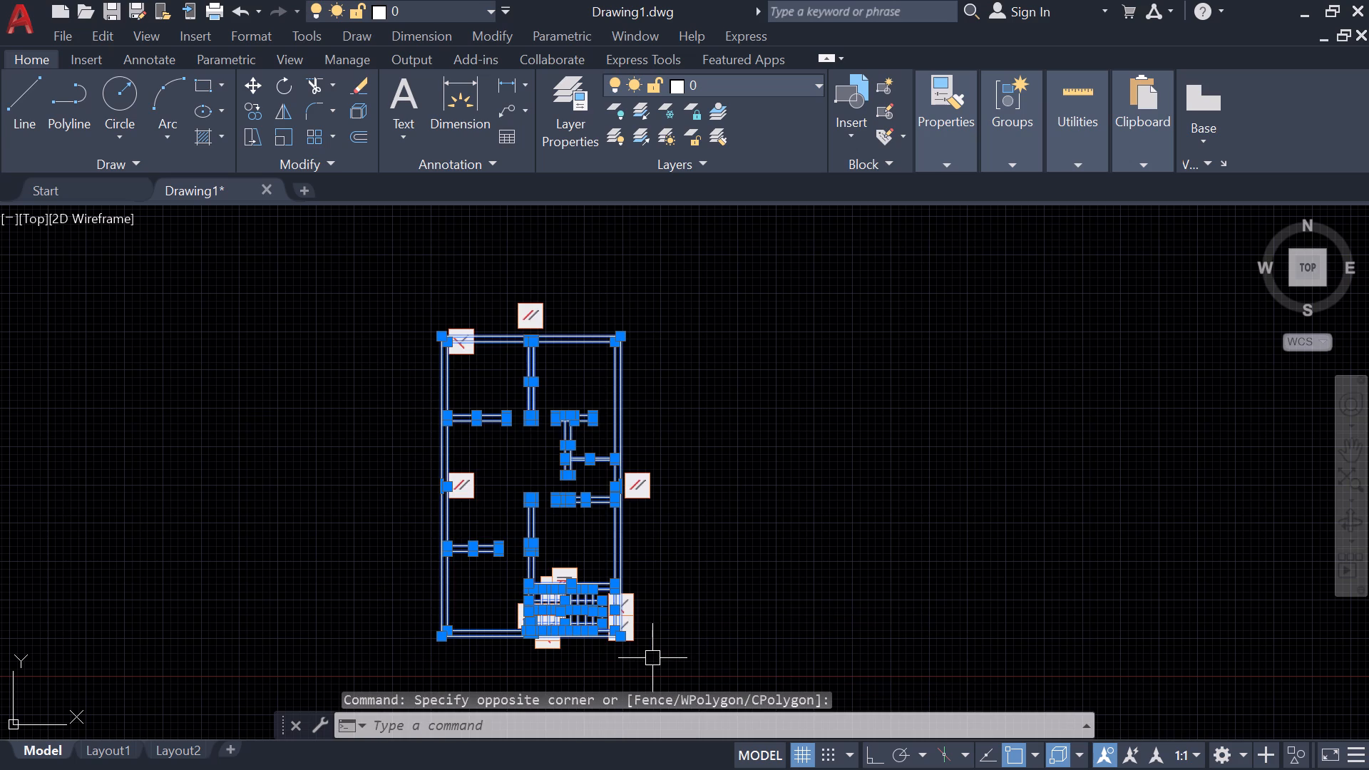
left_click(476, 332)
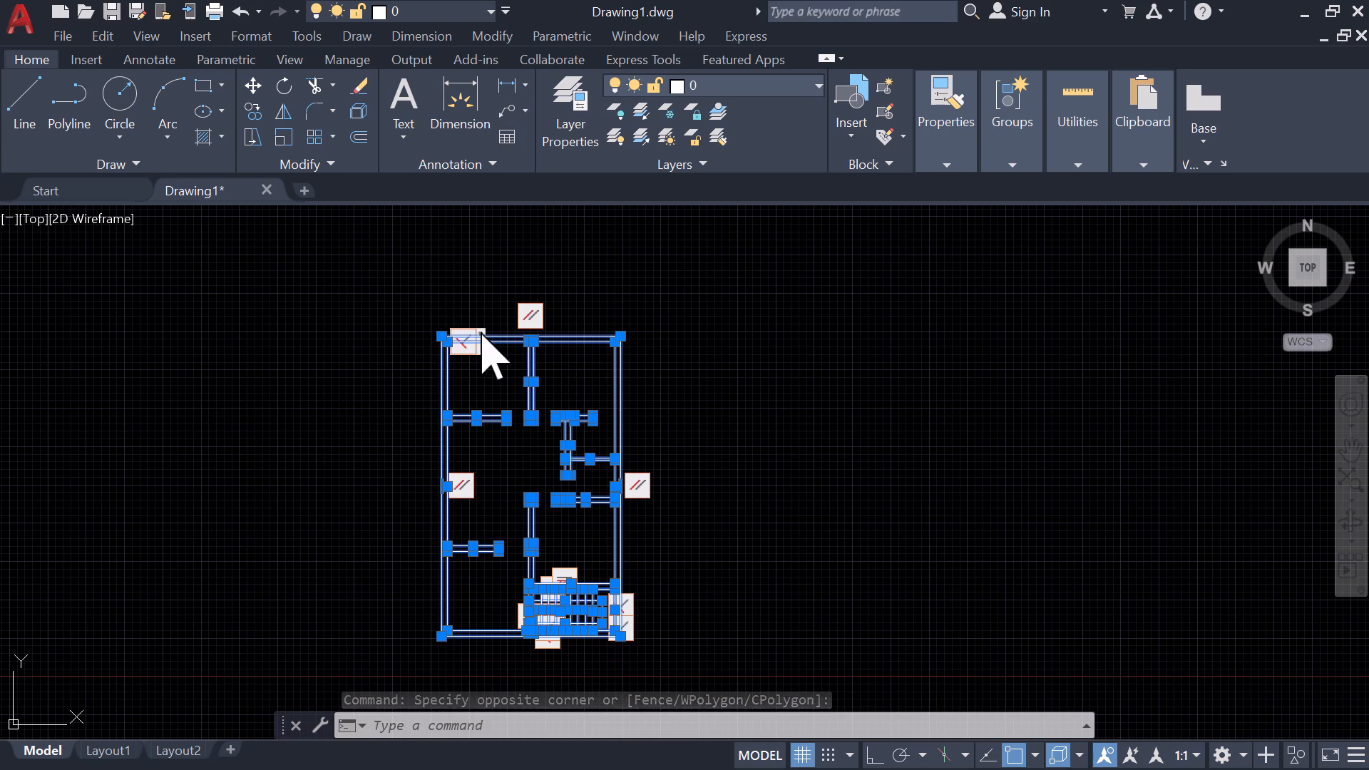
left_click(481, 332)
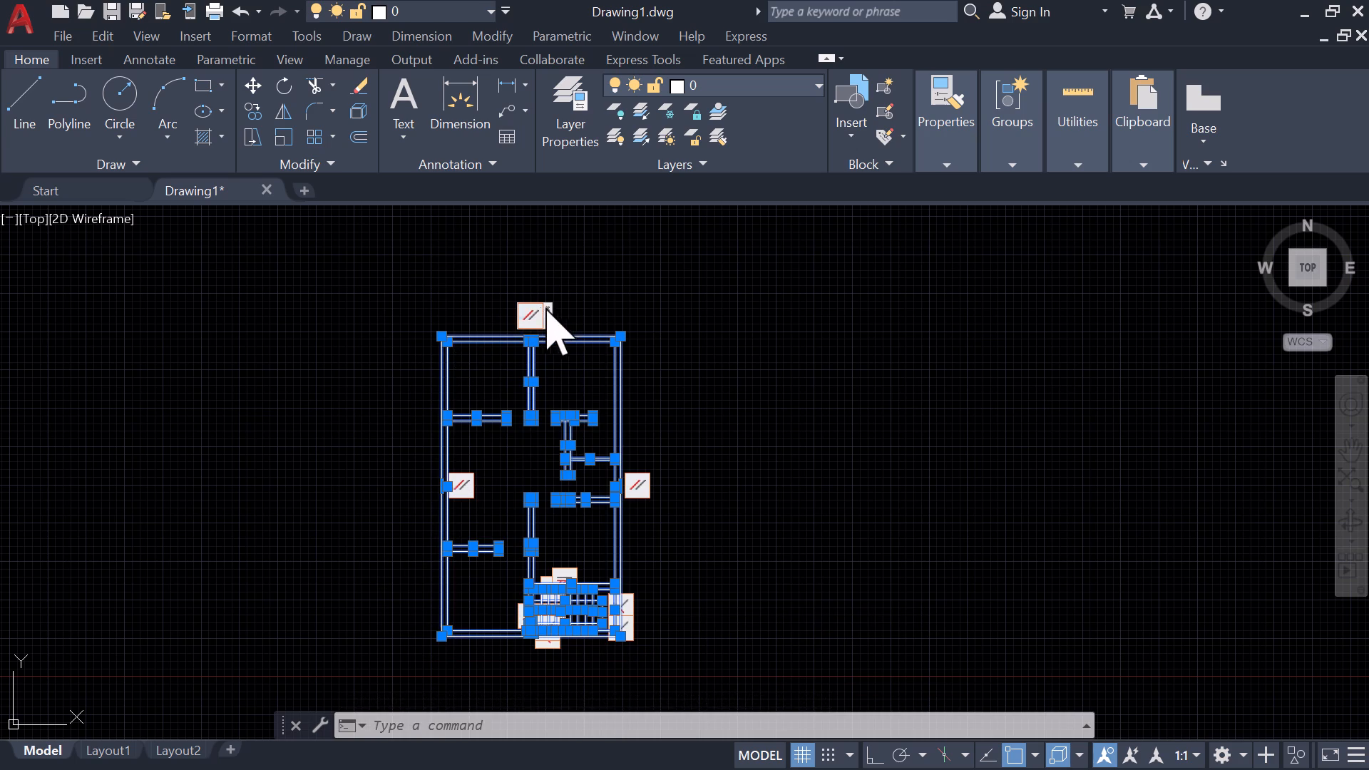
left_click(548, 307)
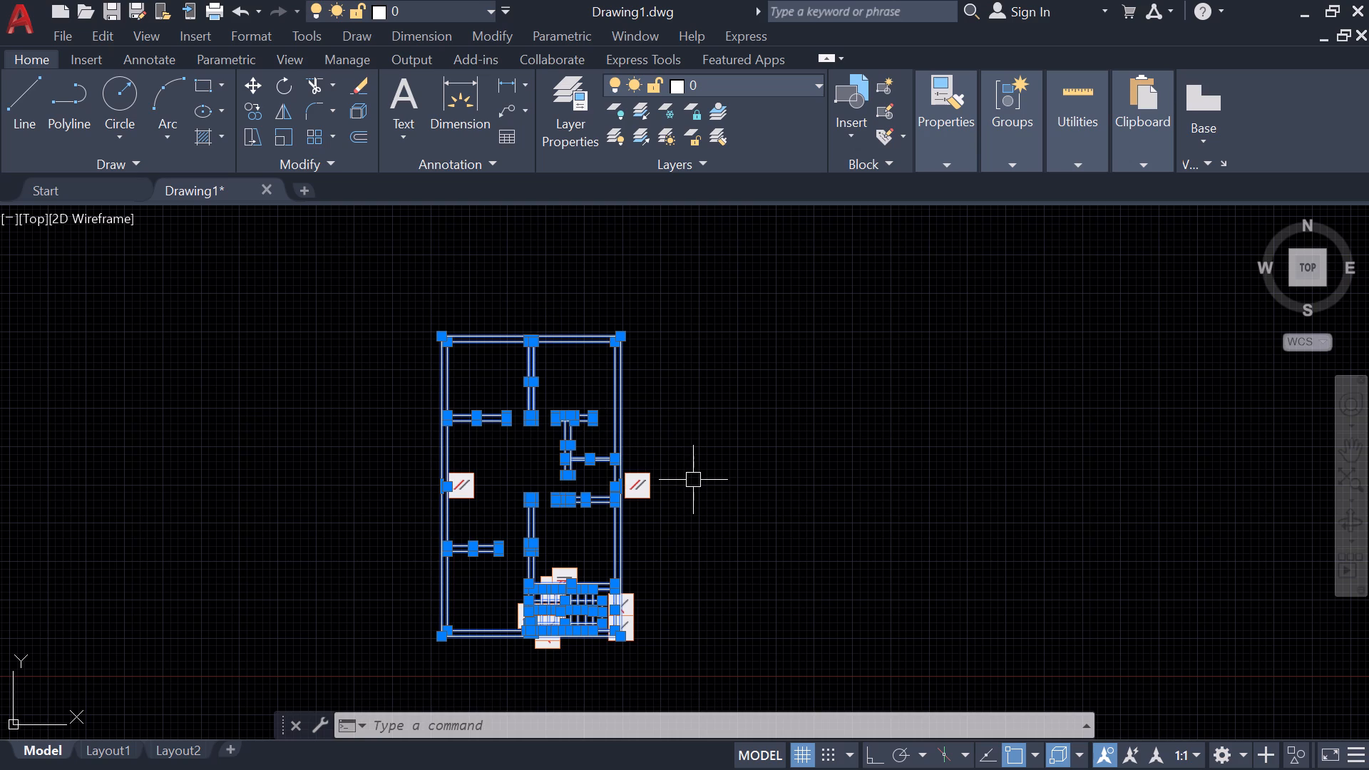
left_click(646, 503)
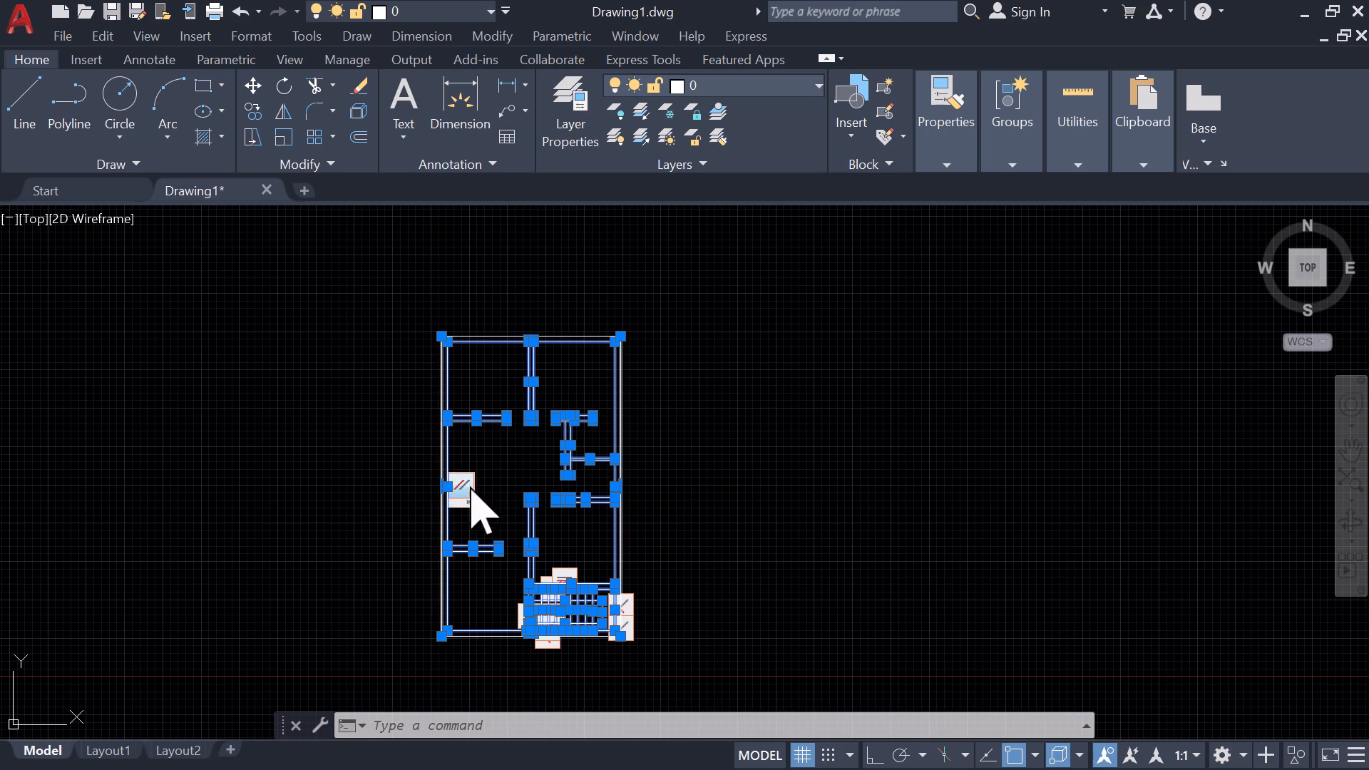
left_click(468, 502)
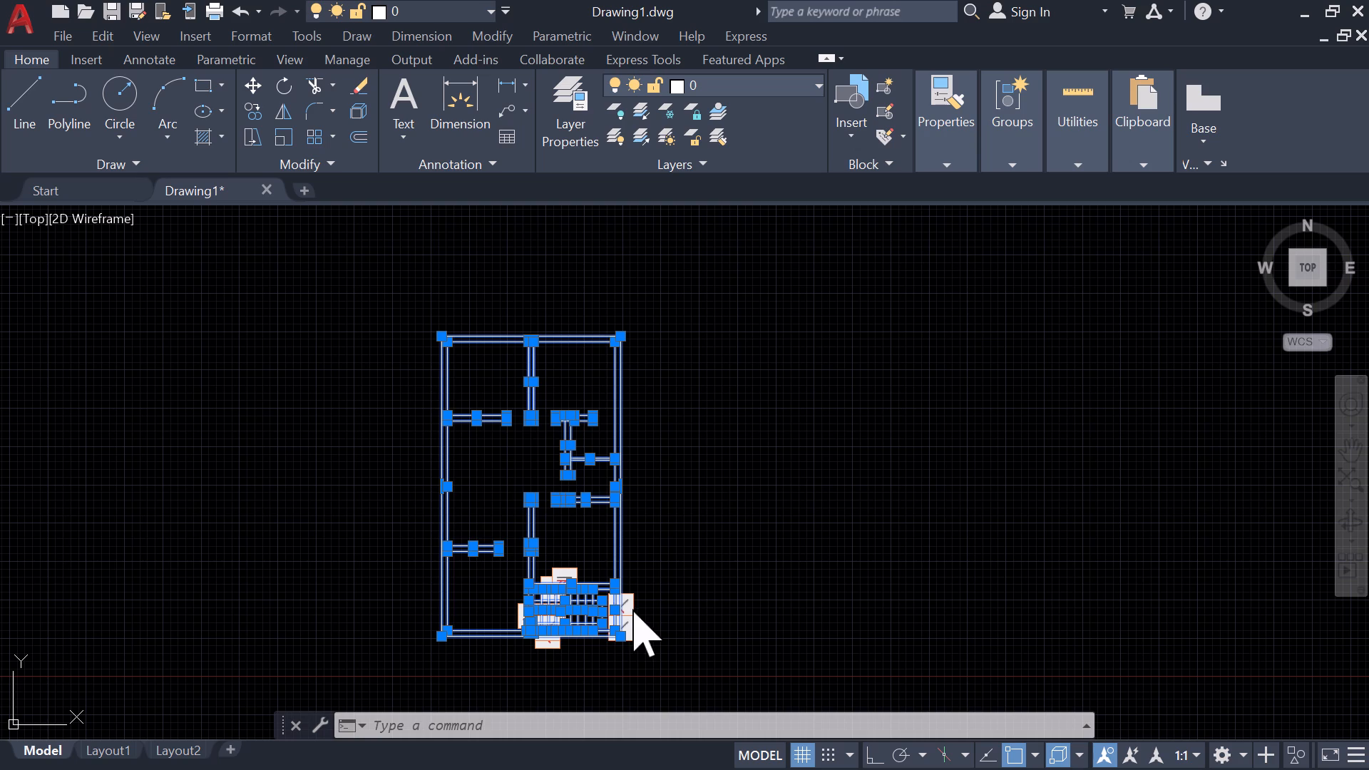
Hide the constraint markers beside the plan's lower-right corner and the one below the staircase, moving the latter clear of the geometry.
left_click(637, 595)
left_click(637, 618)
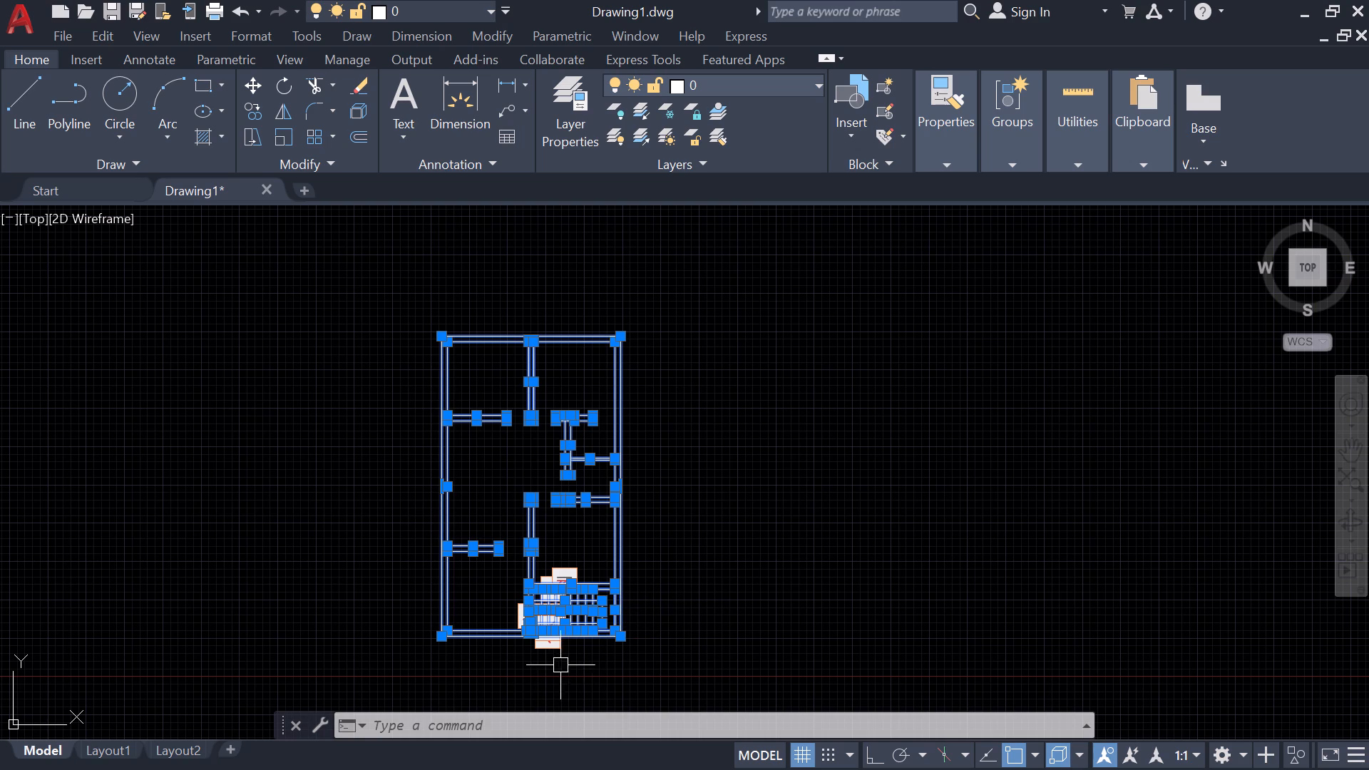
left_click_drag(557, 642, 648, 642)
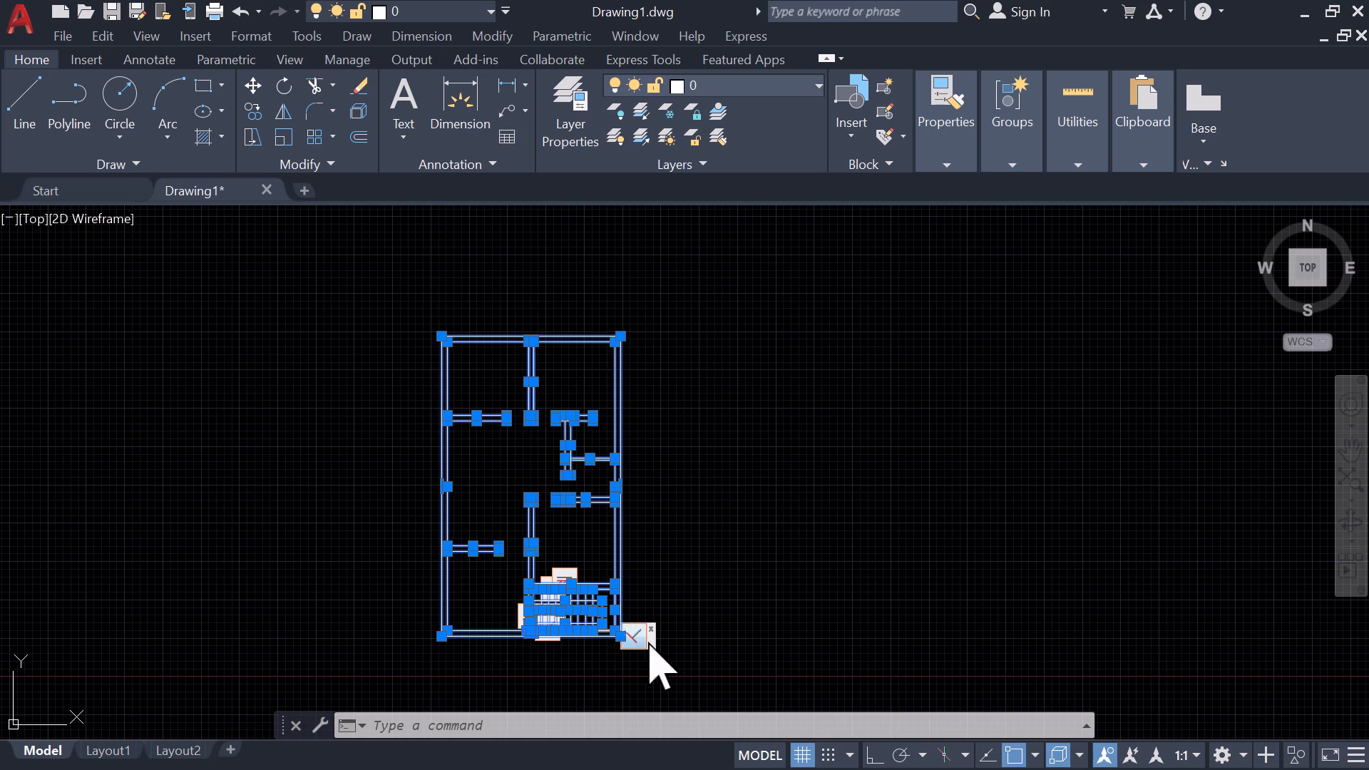
left_click_drag(648, 642, 717, 640)
left_click(727, 625)
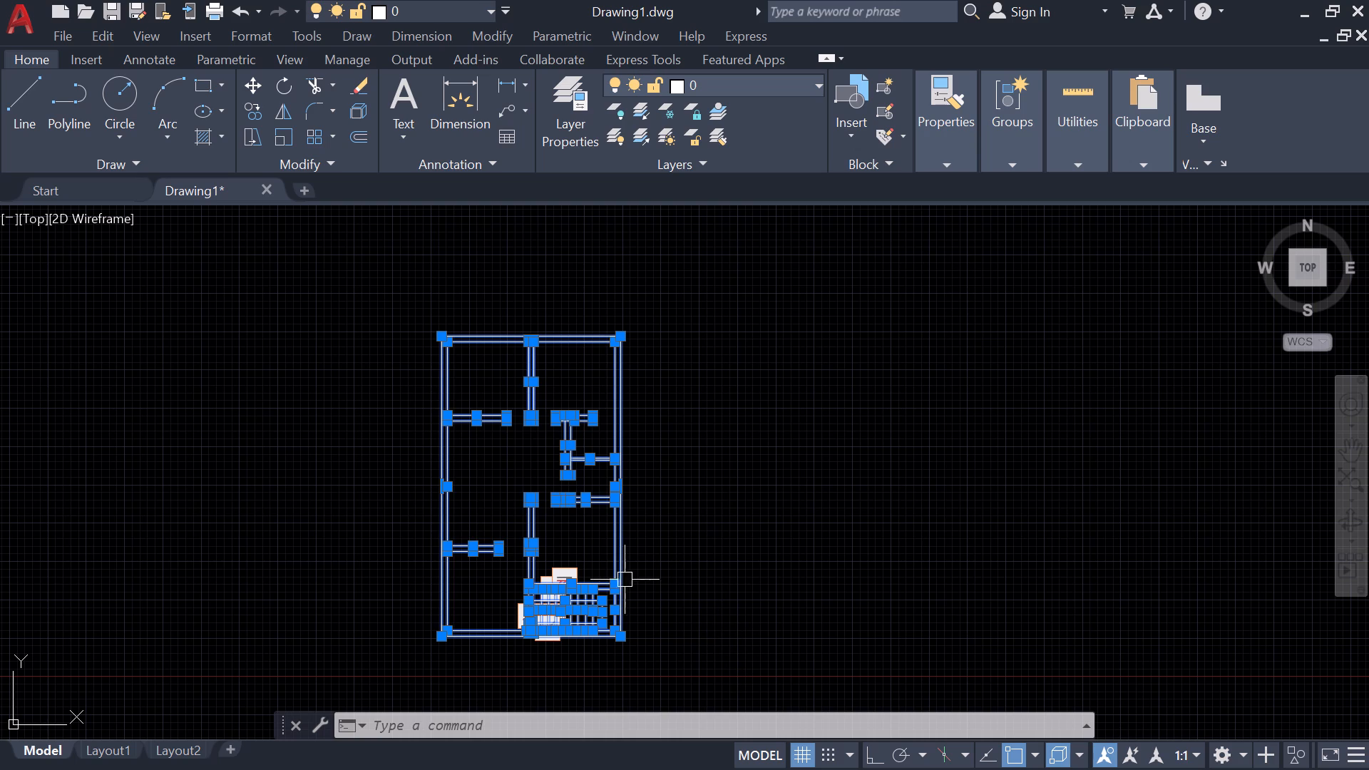
Hide the remaining constraint markers over the staircase, starting with the perpendicular marker at its upper-left corner.
scroll(549, 578, "up", 5)
middle_click_drag(558, 551, 558, 548)
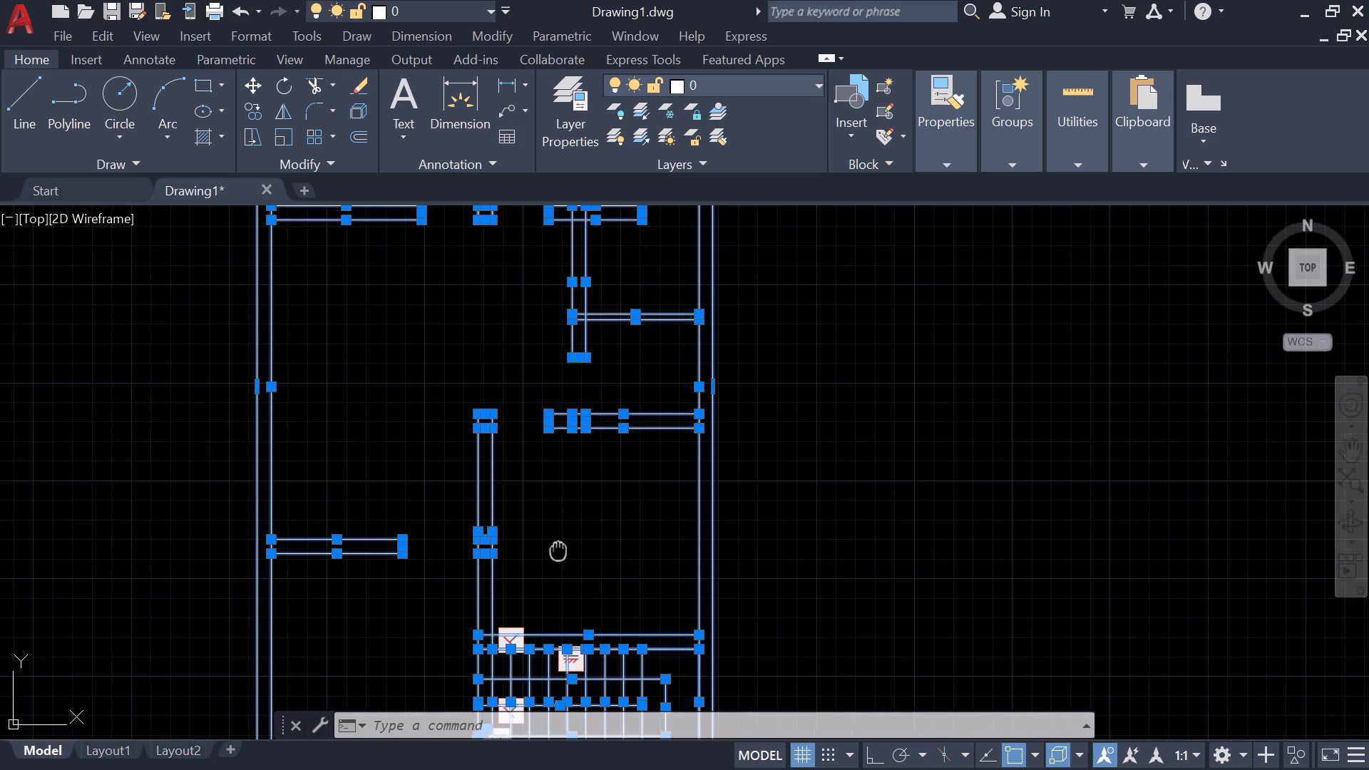
middle_click_drag(558, 548, 636, 348)
scroll(622, 384, "up", 1)
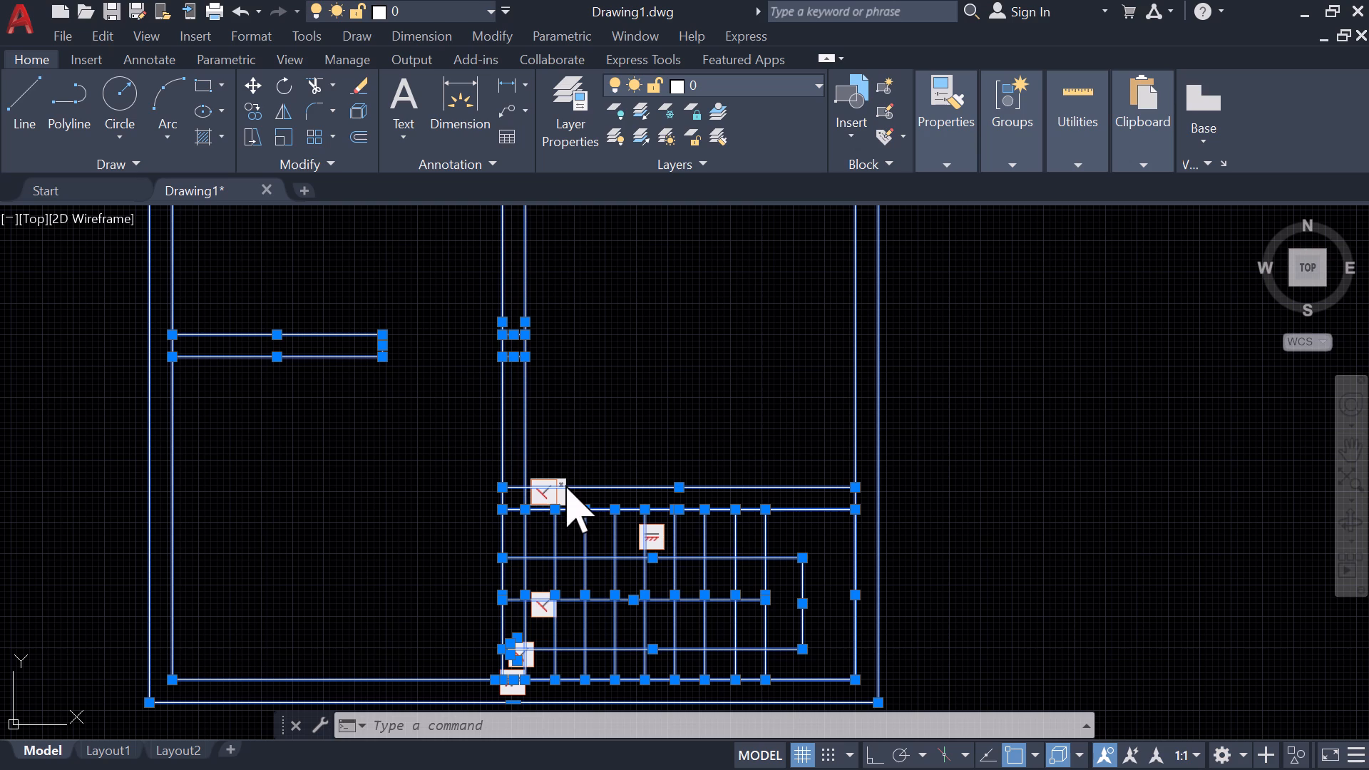
left_click(560, 480)
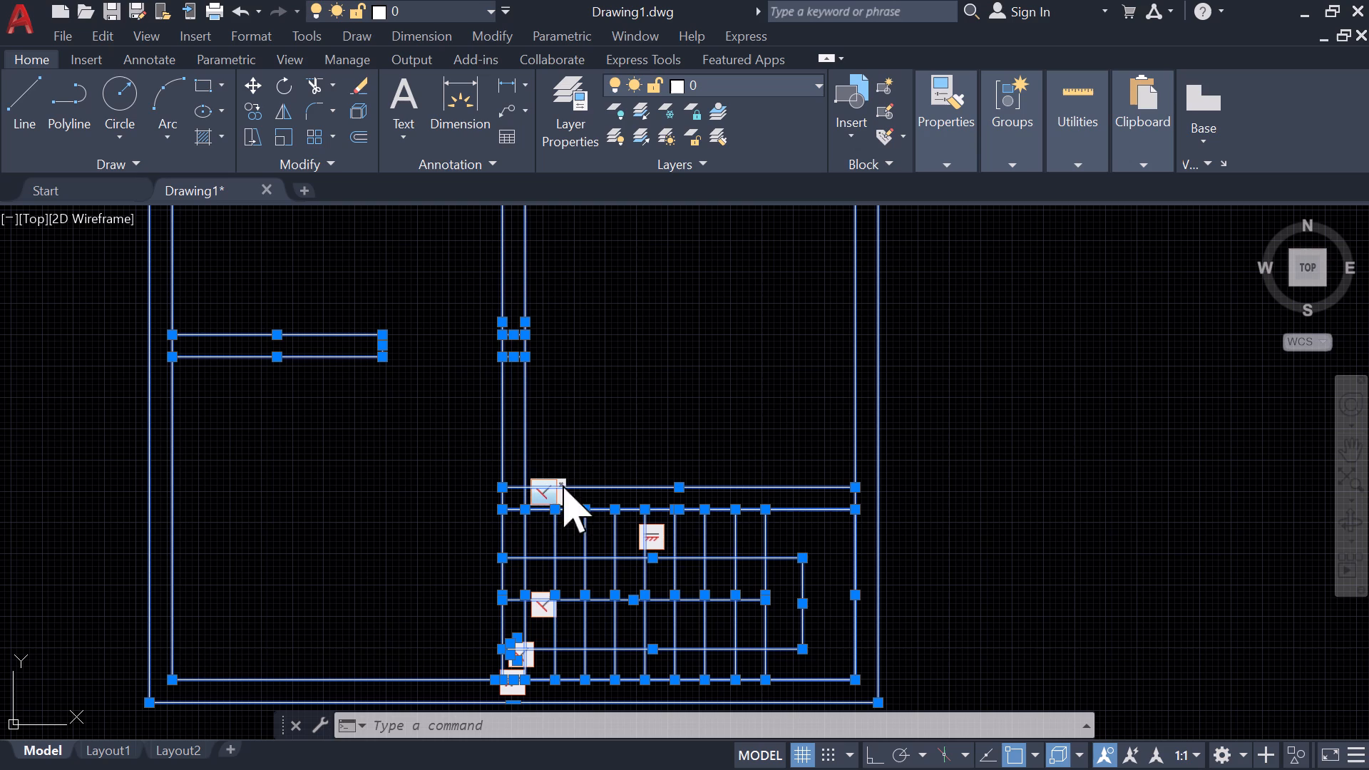
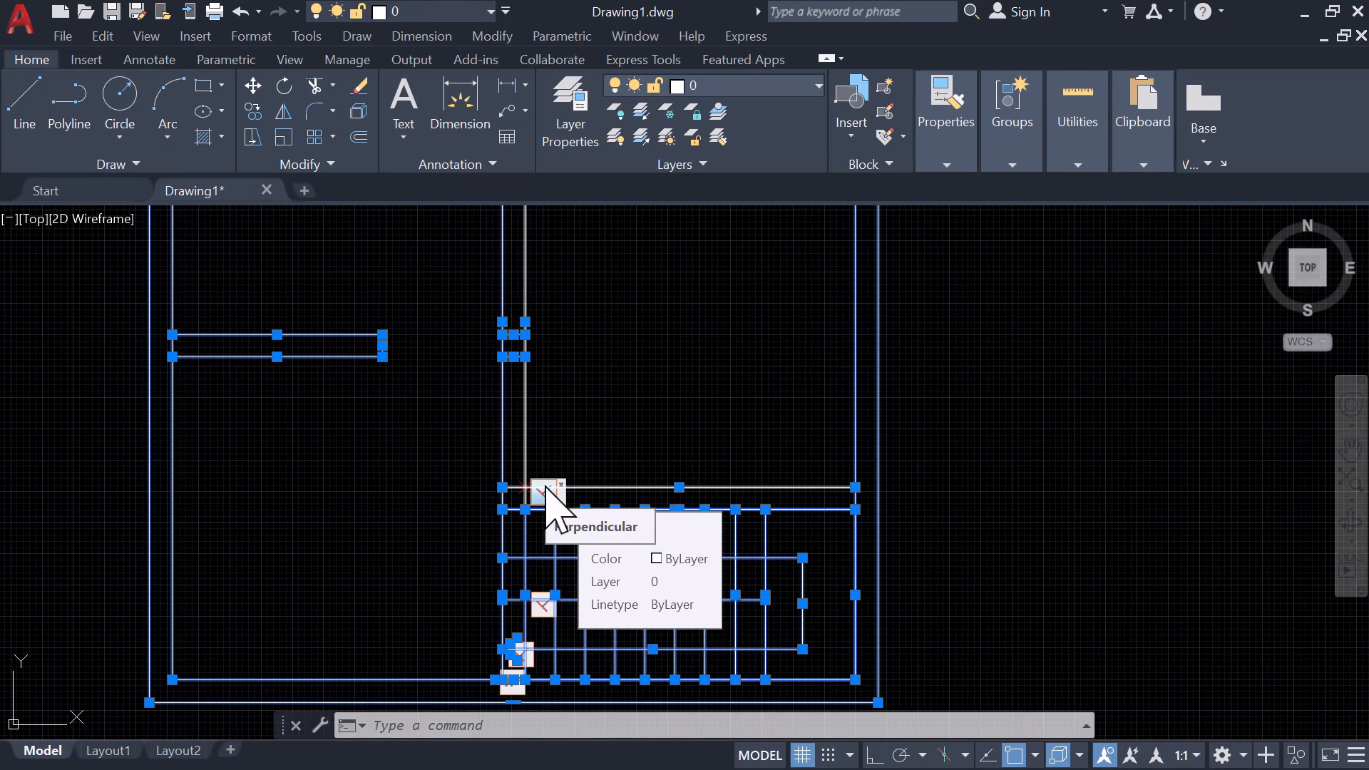
Clear the marker selection and look over the staircase and the whole floor plan for remaining constraint markers.
key("Escape")
scroll(796, 565, "up", 1)
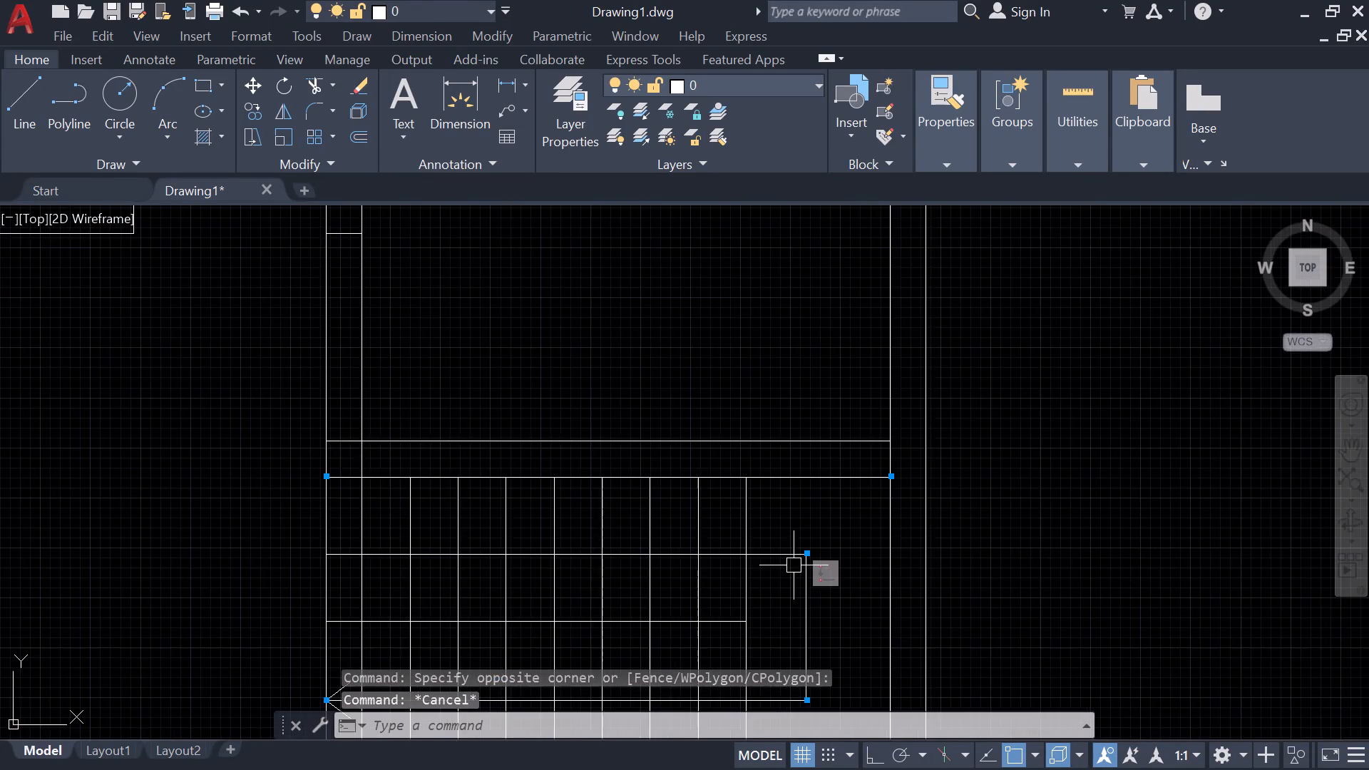
scroll(794, 565, "down", 2)
middle_click_drag(802, 549, 811, 498)
left_click_drag(873, 625, 866, 625)
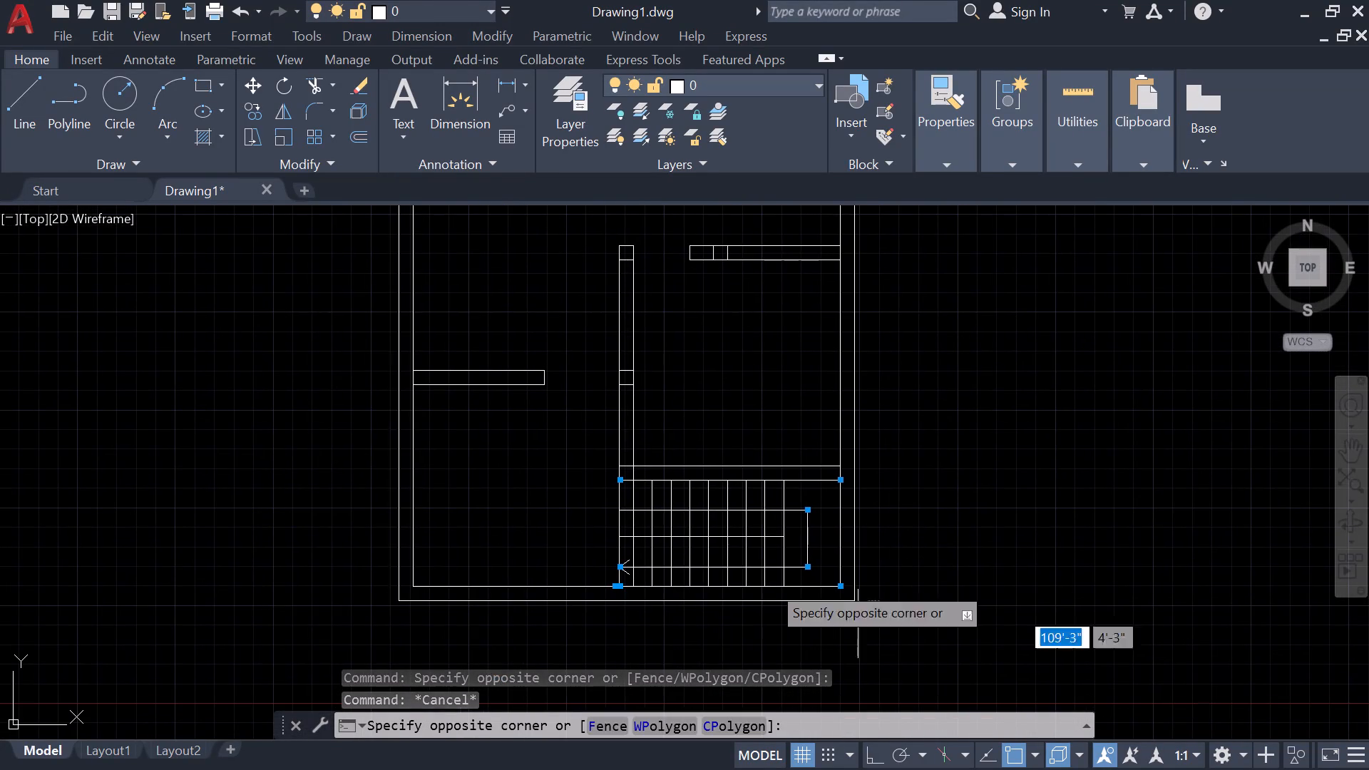
left_click_drag(524, 402, 531, 405)
key("Escape")
scroll(613, 342, "down", 2)
middle_click_drag(573, 303, 575, 305)
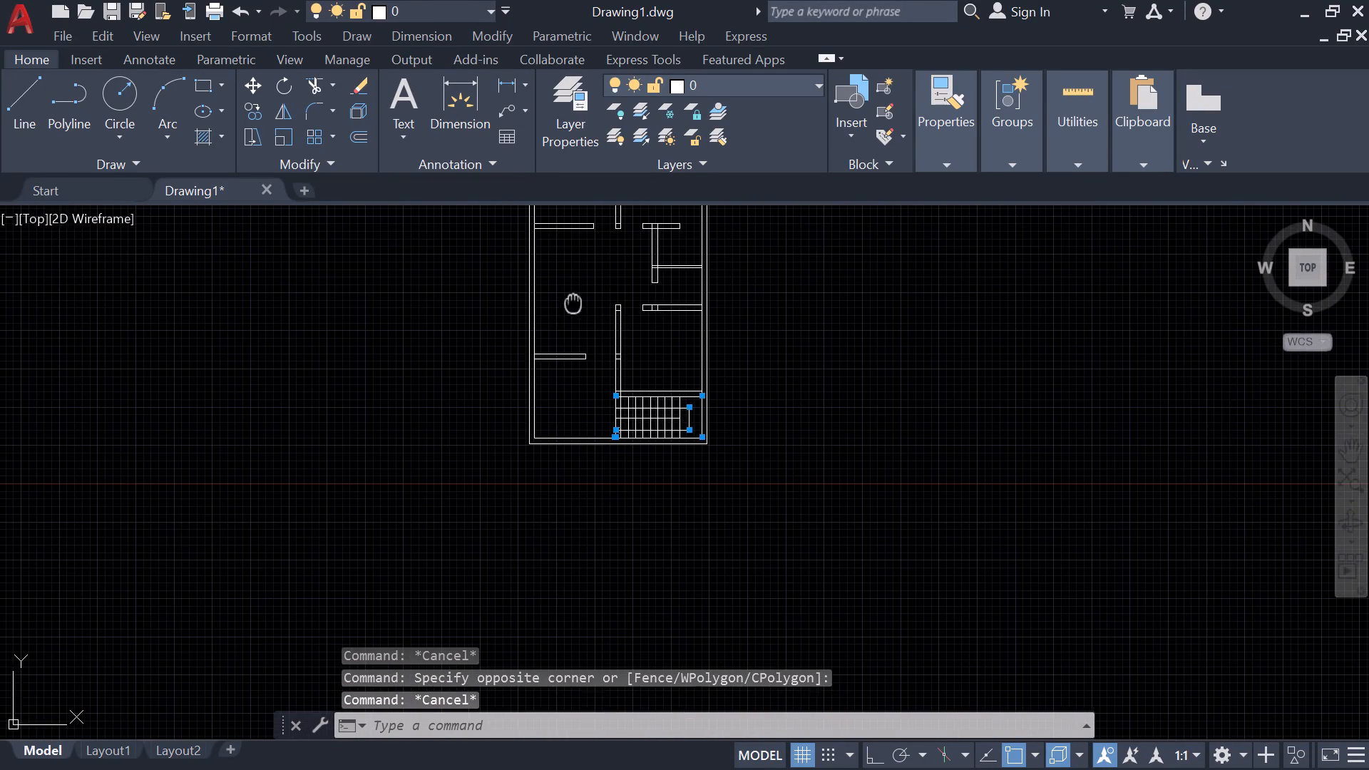
middle_click_drag(575, 305, 623, 409)
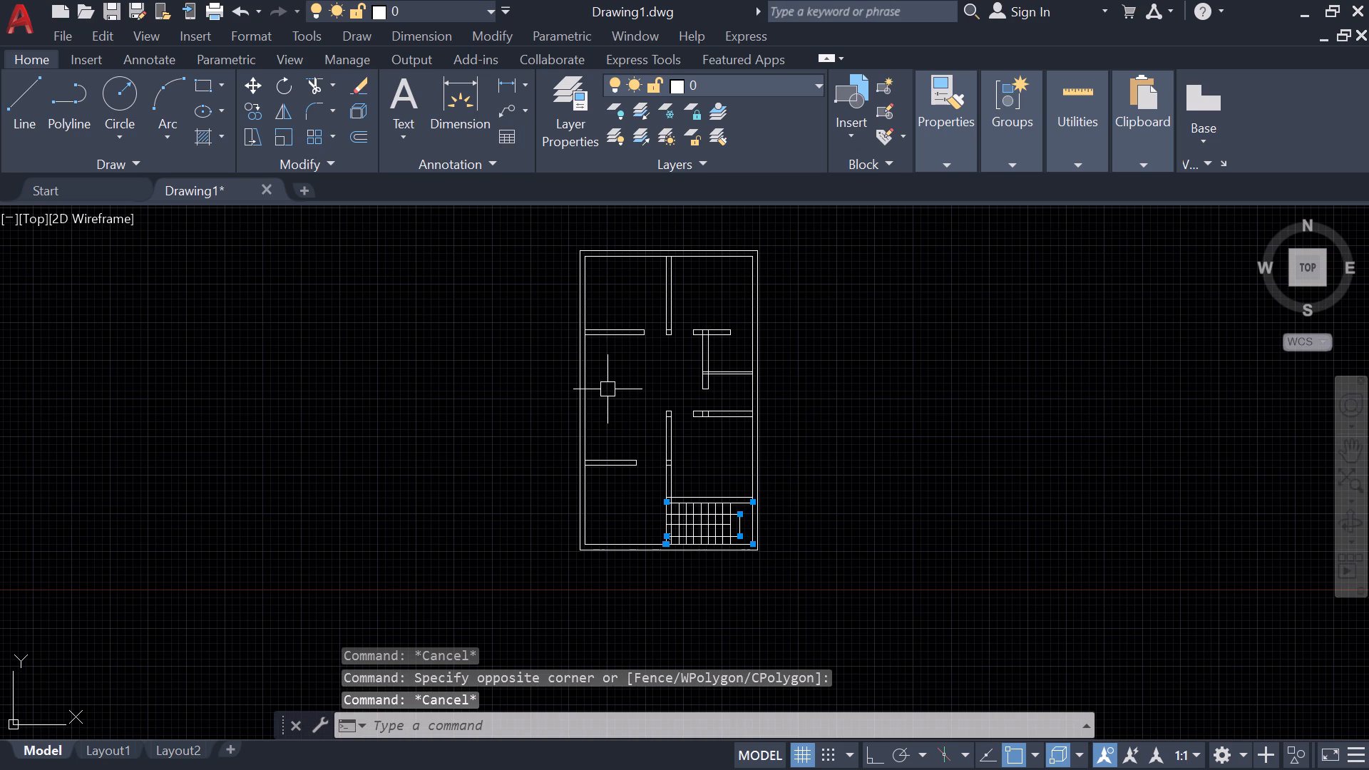
Insert the Bed - Queen block from DesignCenter's Home - Space Planner.dwg into the empty space to the right of the floor plan.
key("ctrl+2")
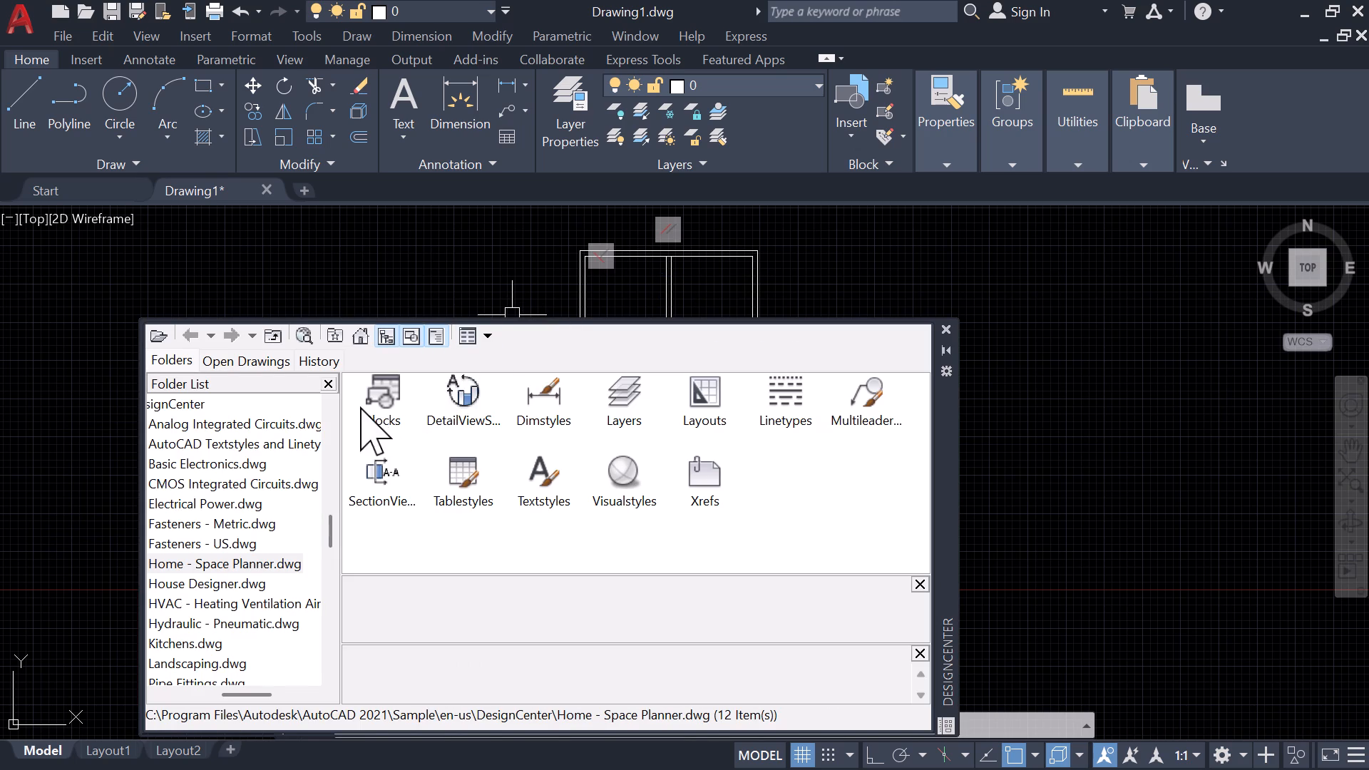
left_click(366, 404)
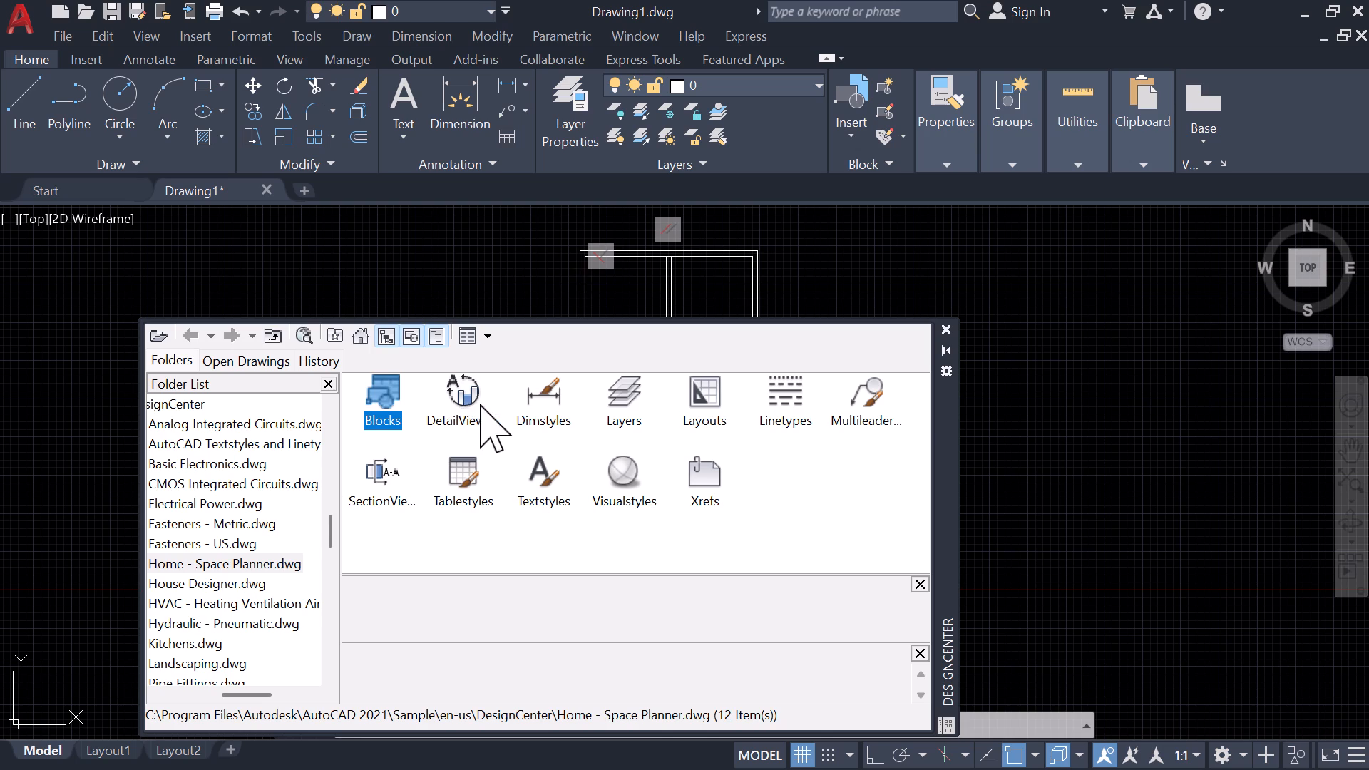
double_click(367, 387)
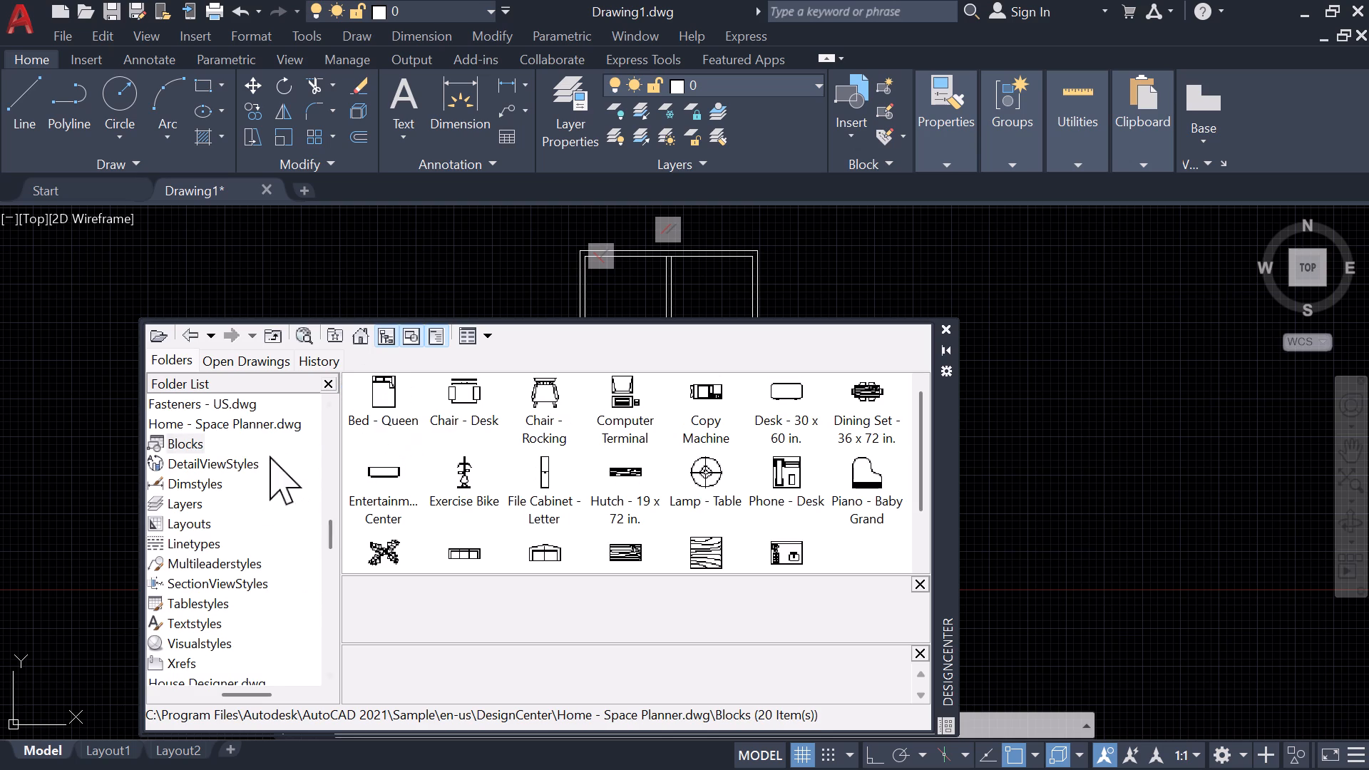
left_click_drag(381, 406, 1044, 343)
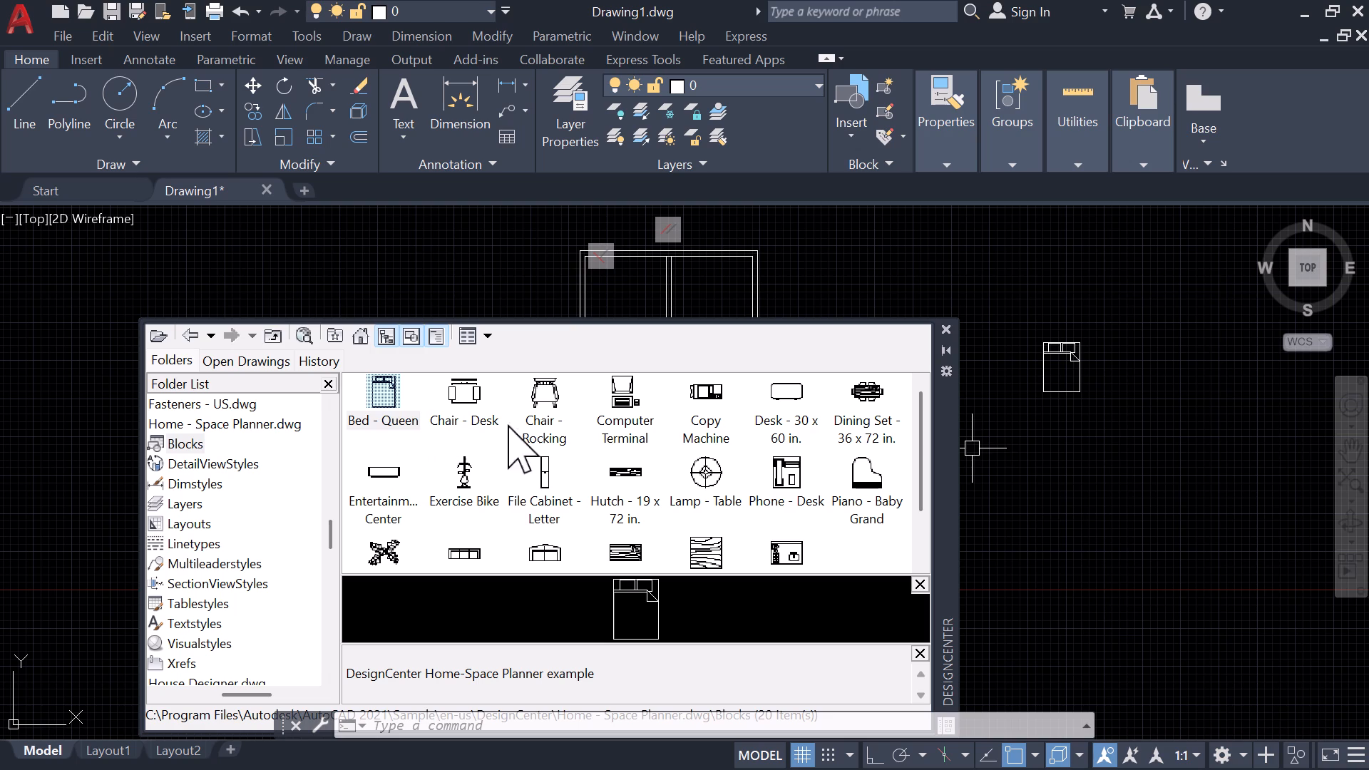
Look through the Home - Space Planner blocks and the sample drawings in DesignCenter's folder tree for further blocks.
scroll(228, 443, "down", 1)
scroll(208, 463, "up", 1)
left_click_drag(220, 689, 264, 678)
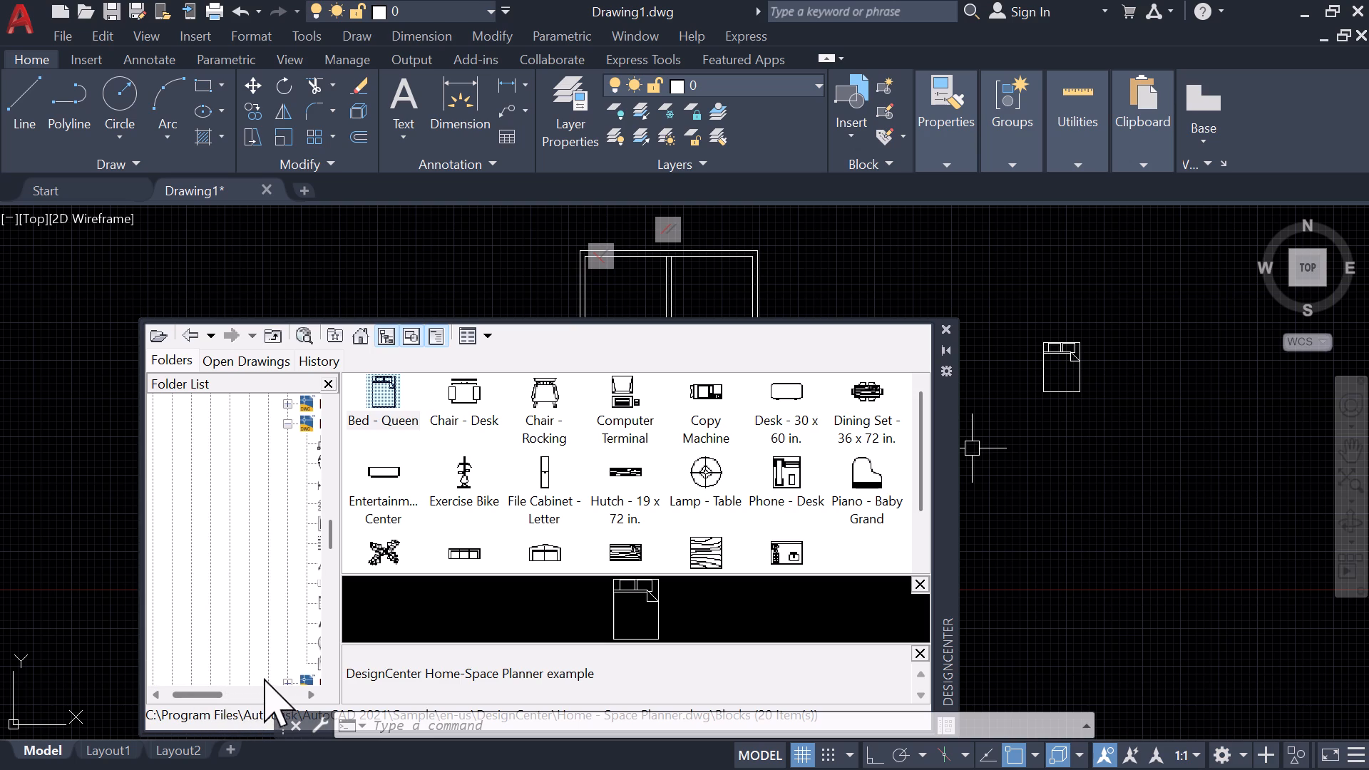
left_click_drag(217, 695, 241, 694)
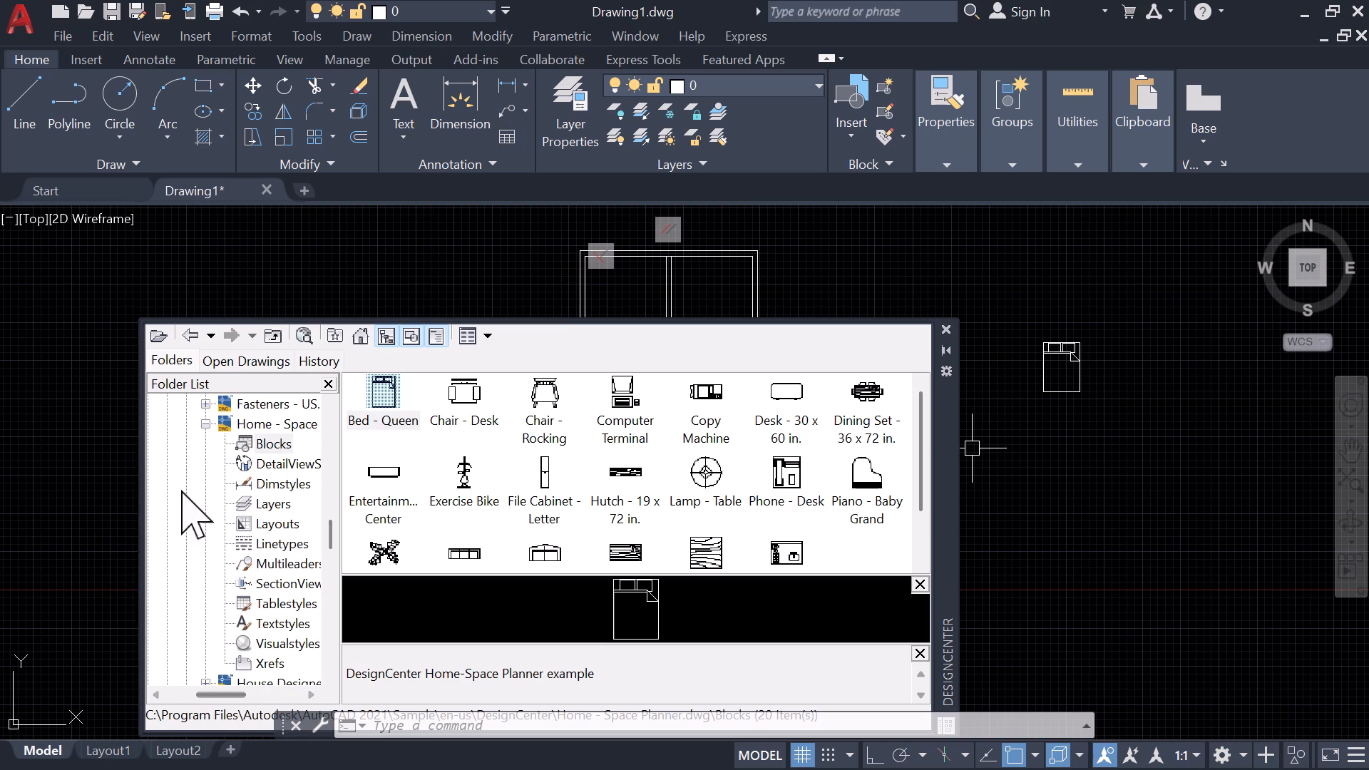
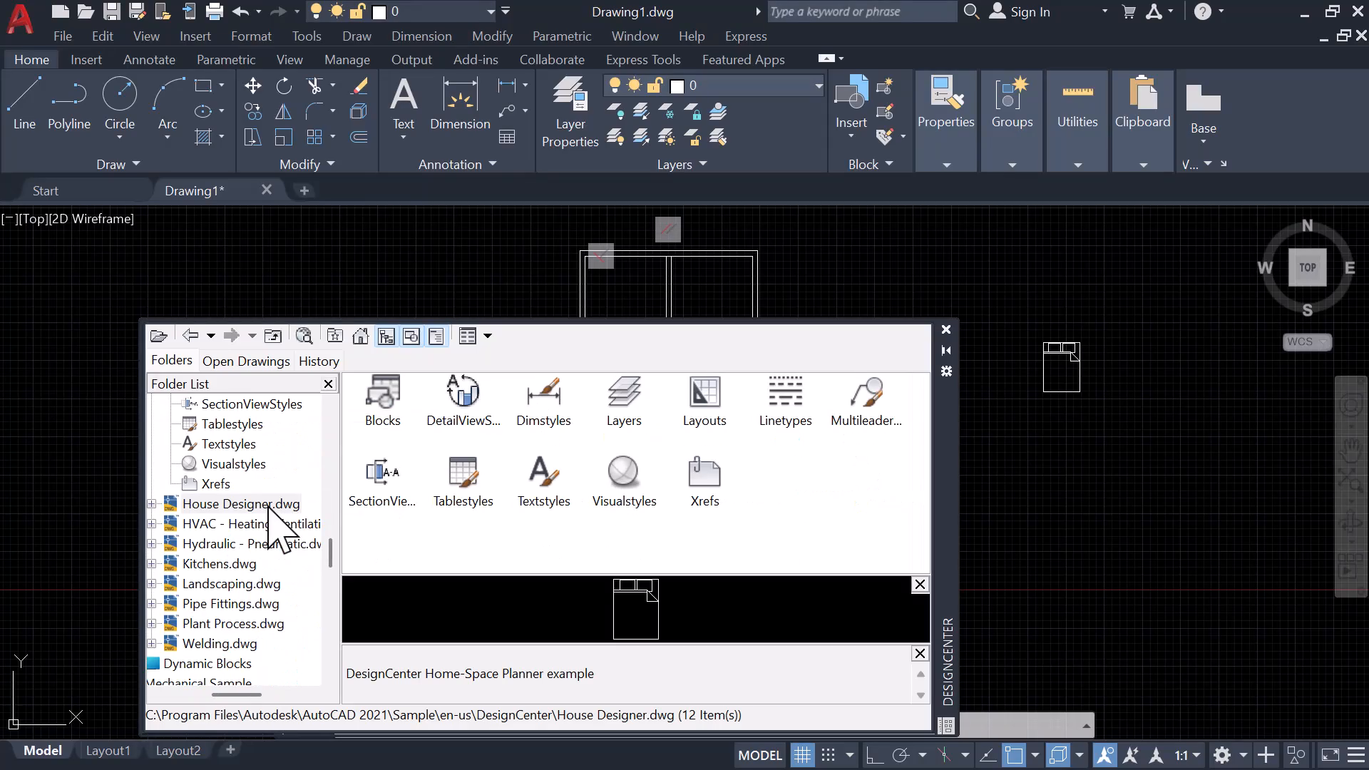
Insert the top-view toilet, Sink - Oval top and top-view bathroom faucet blocks from House Designer.dwg beside the floor plan, below the bed.
double_click(379, 406)
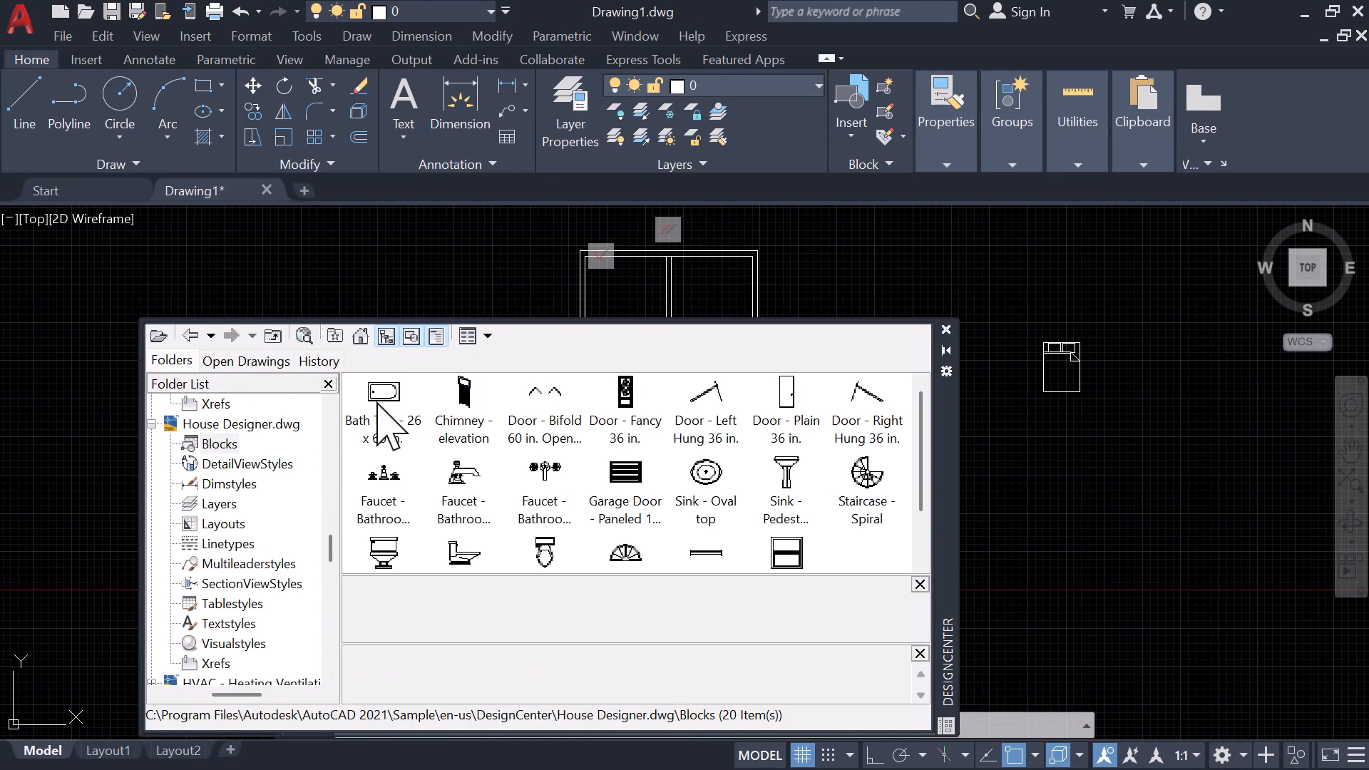
left_click_drag(552, 548, 1081, 483)
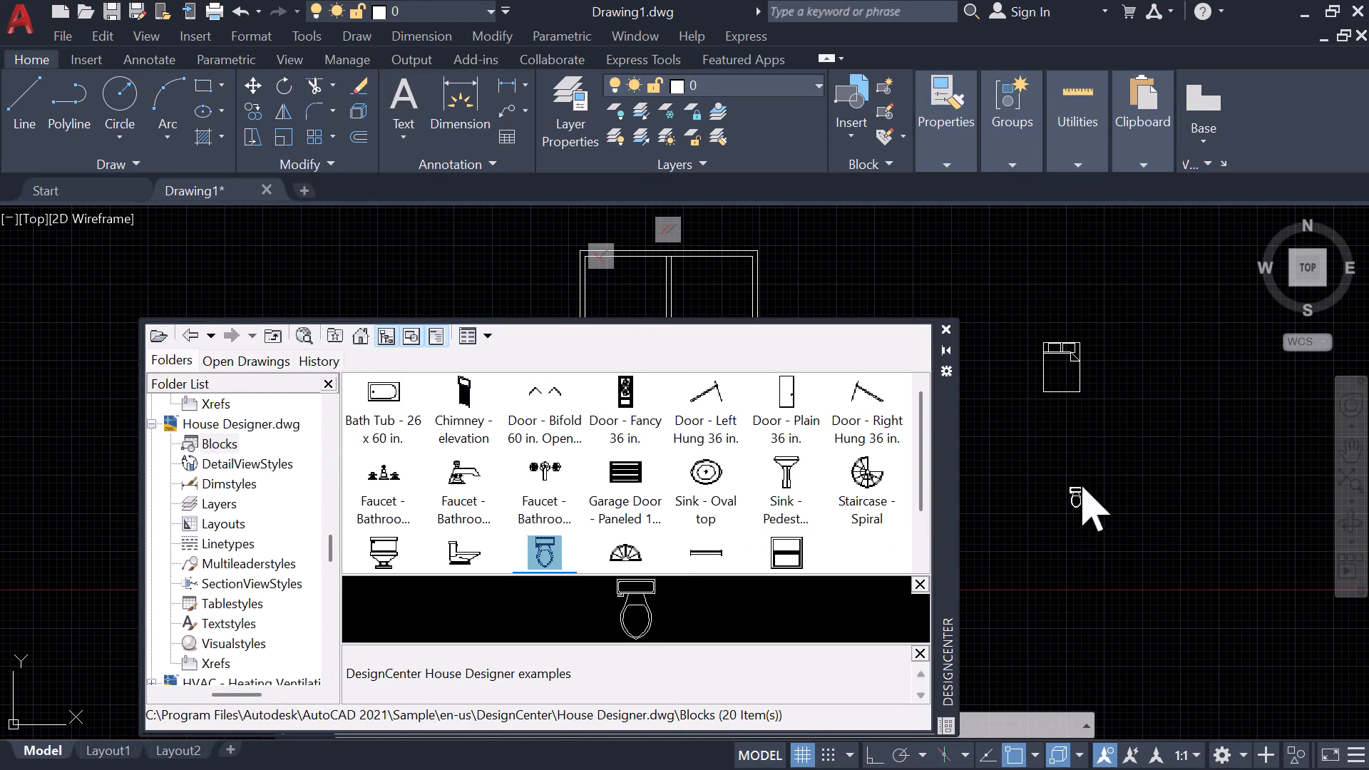
left_click_drag(1081, 483, 1079, 486)
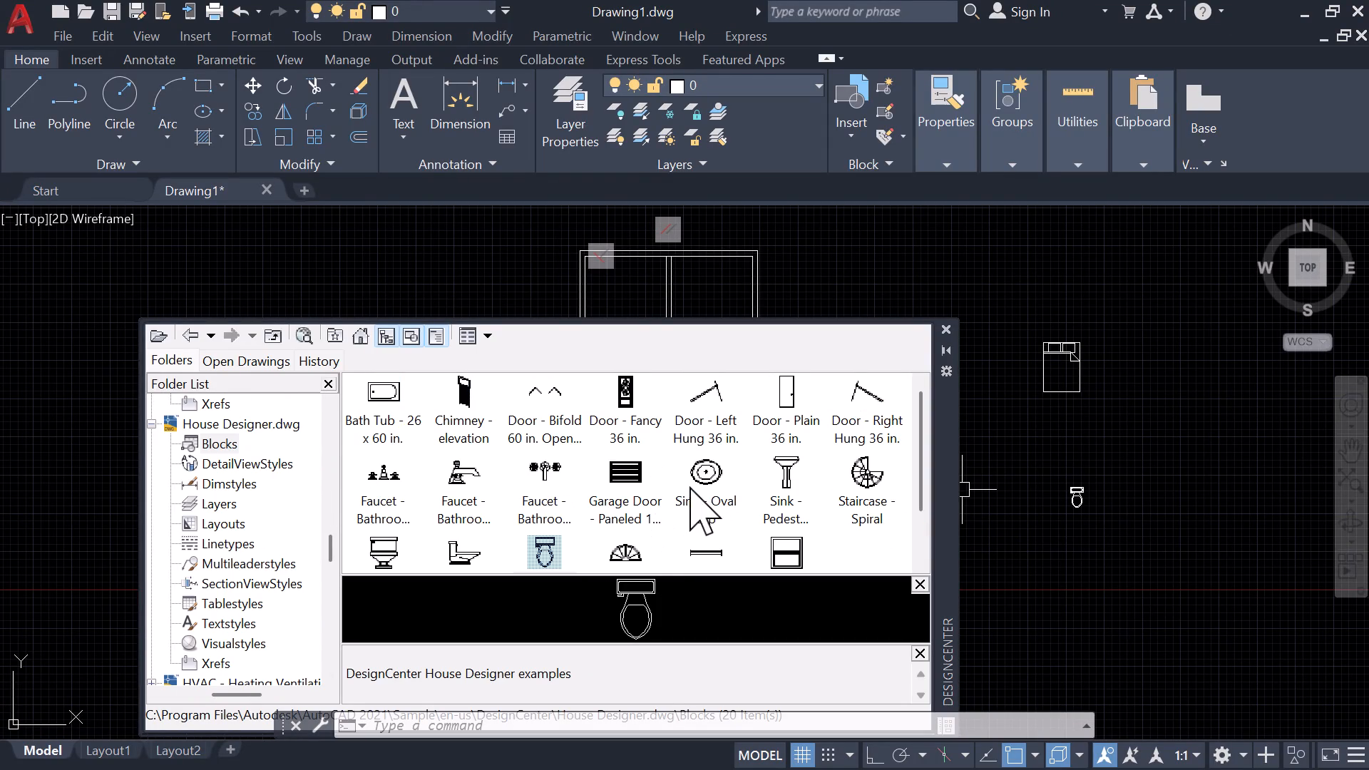
left_click_drag(715, 491, 1175, 463)
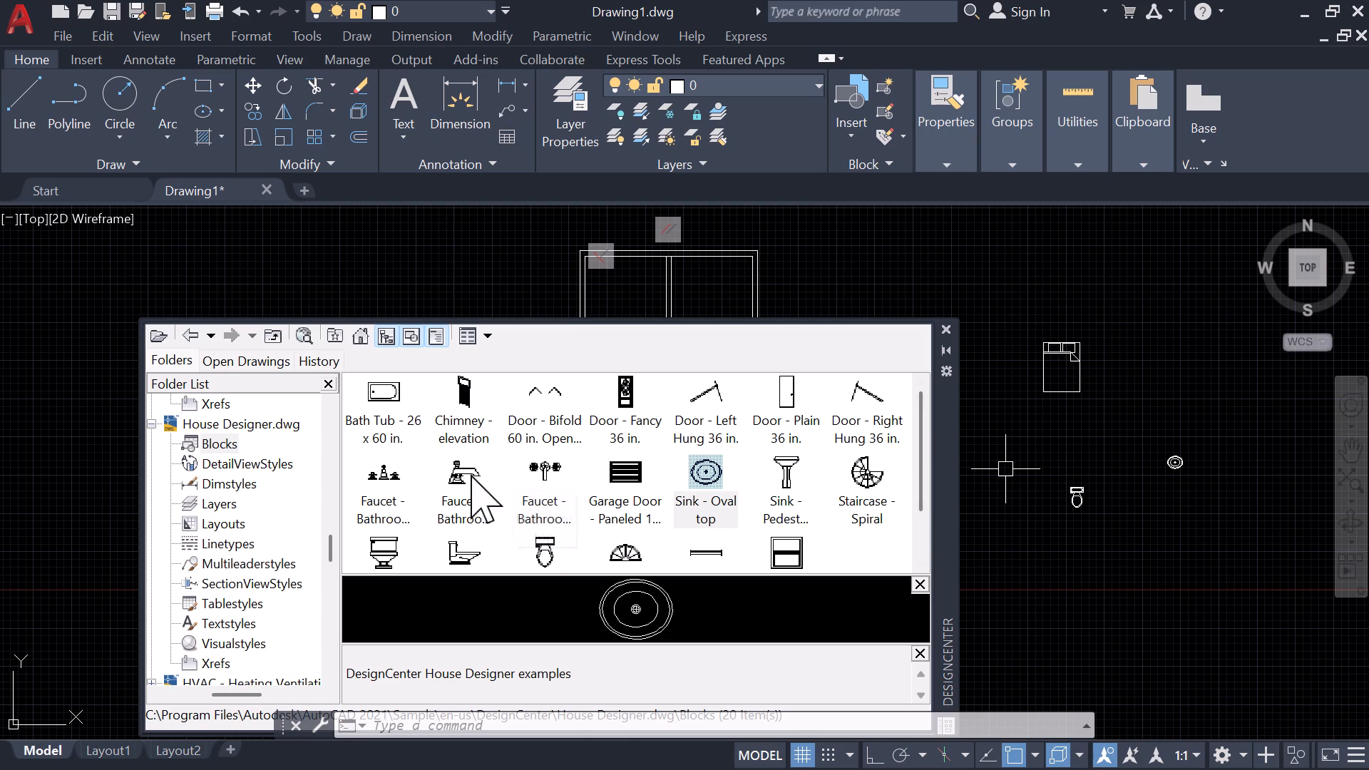
left_click_drag(550, 488, 1121, 480)
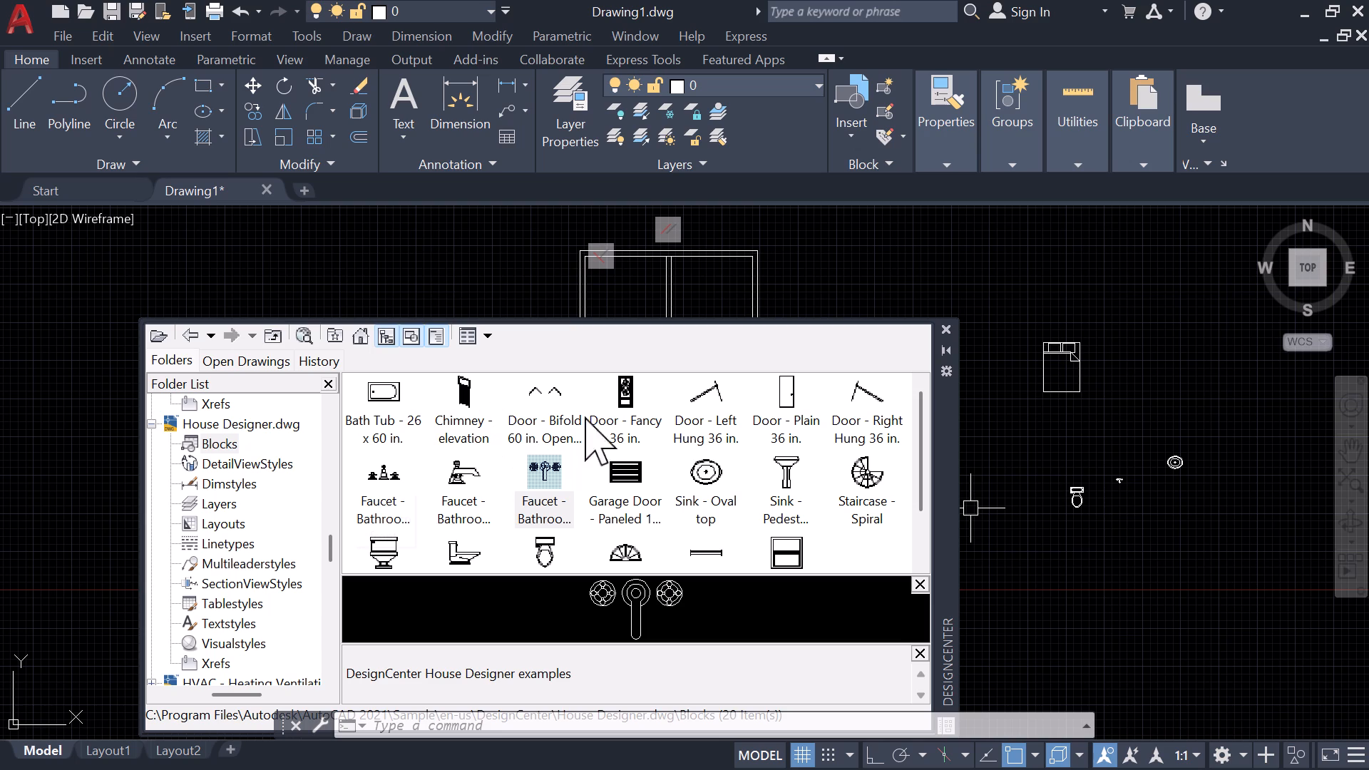
Insert the Range-Oven - 30 in top and Sink-double - 36 in top blocks from Kitchens.dwg into empty drawing space and close DesignCenter.
scroll(617, 414, "down", 2)
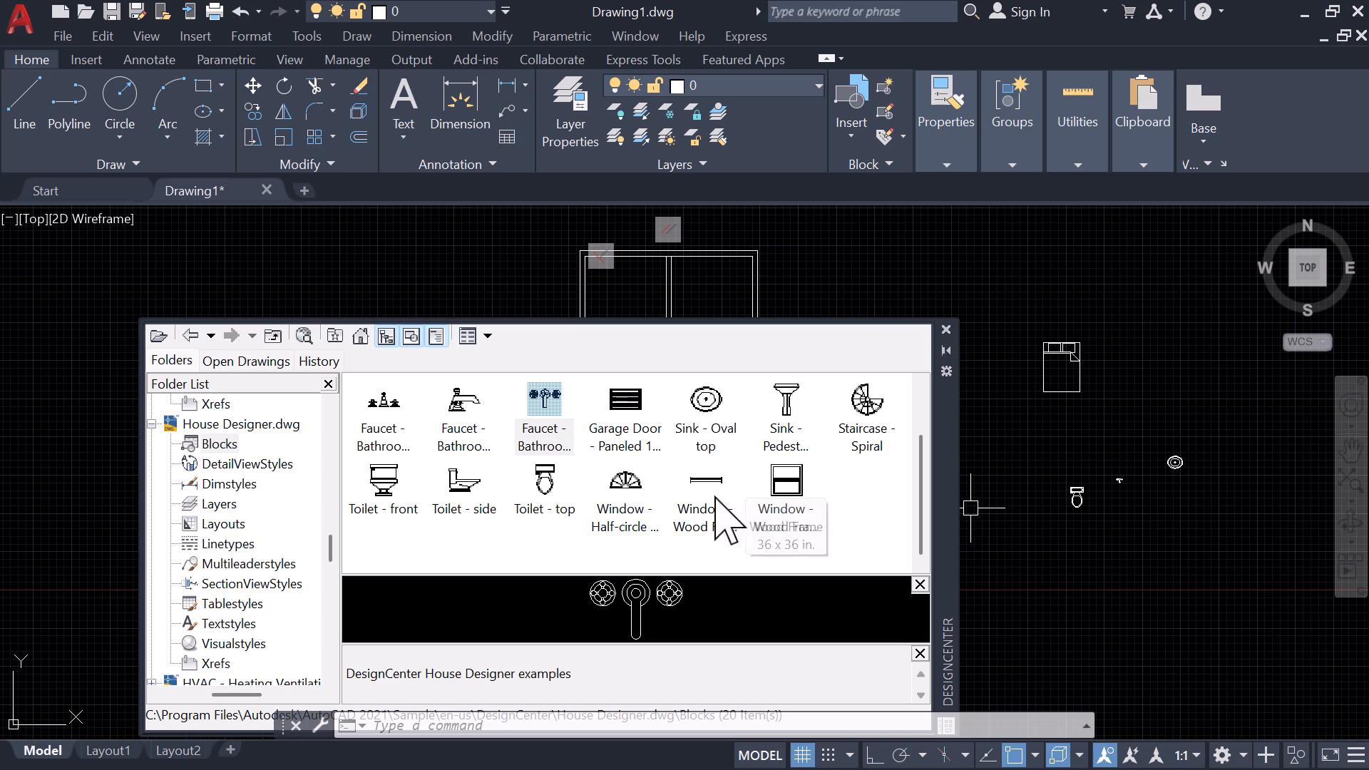
scroll(94, 577, "down", 1)
scroll(163, 575, "down", 2)
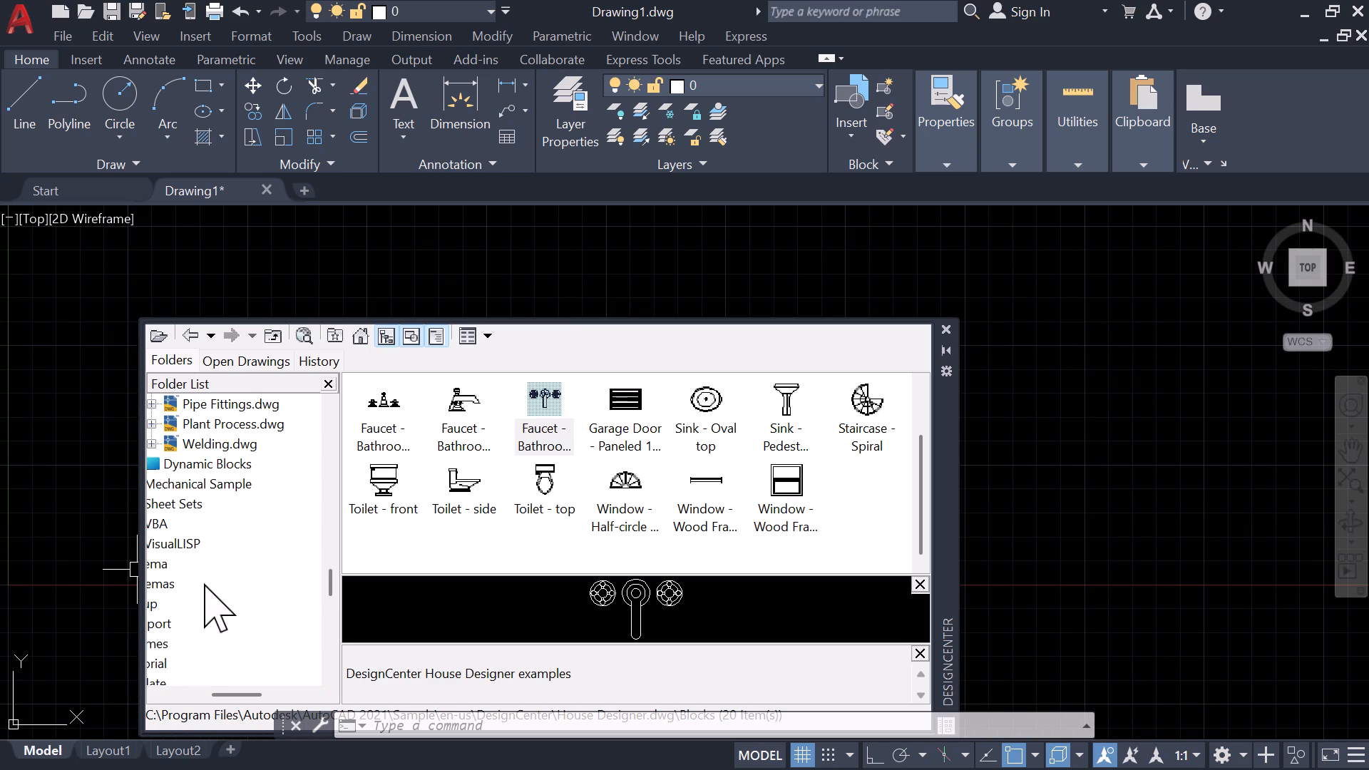
scroll(223, 600, "up", 1)
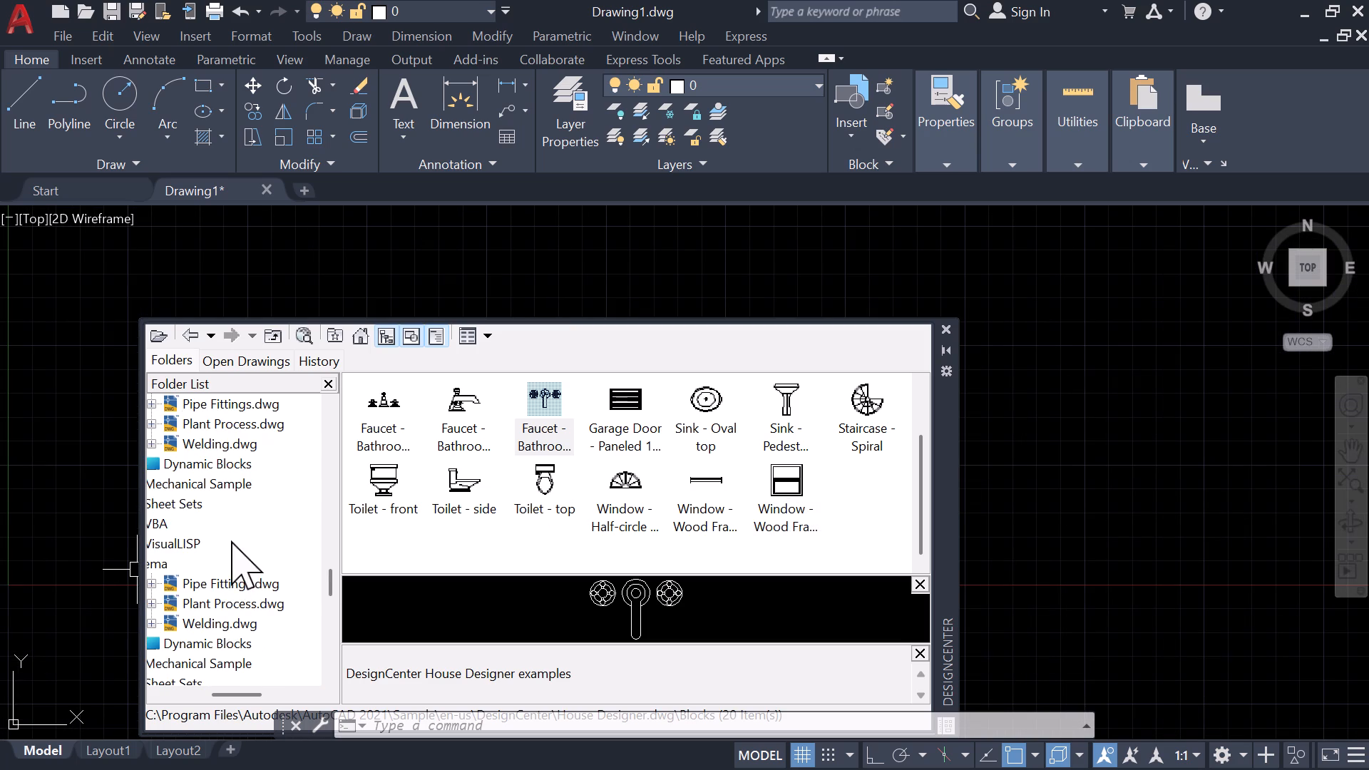
double_click(231, 540)
double_click(386, 410)
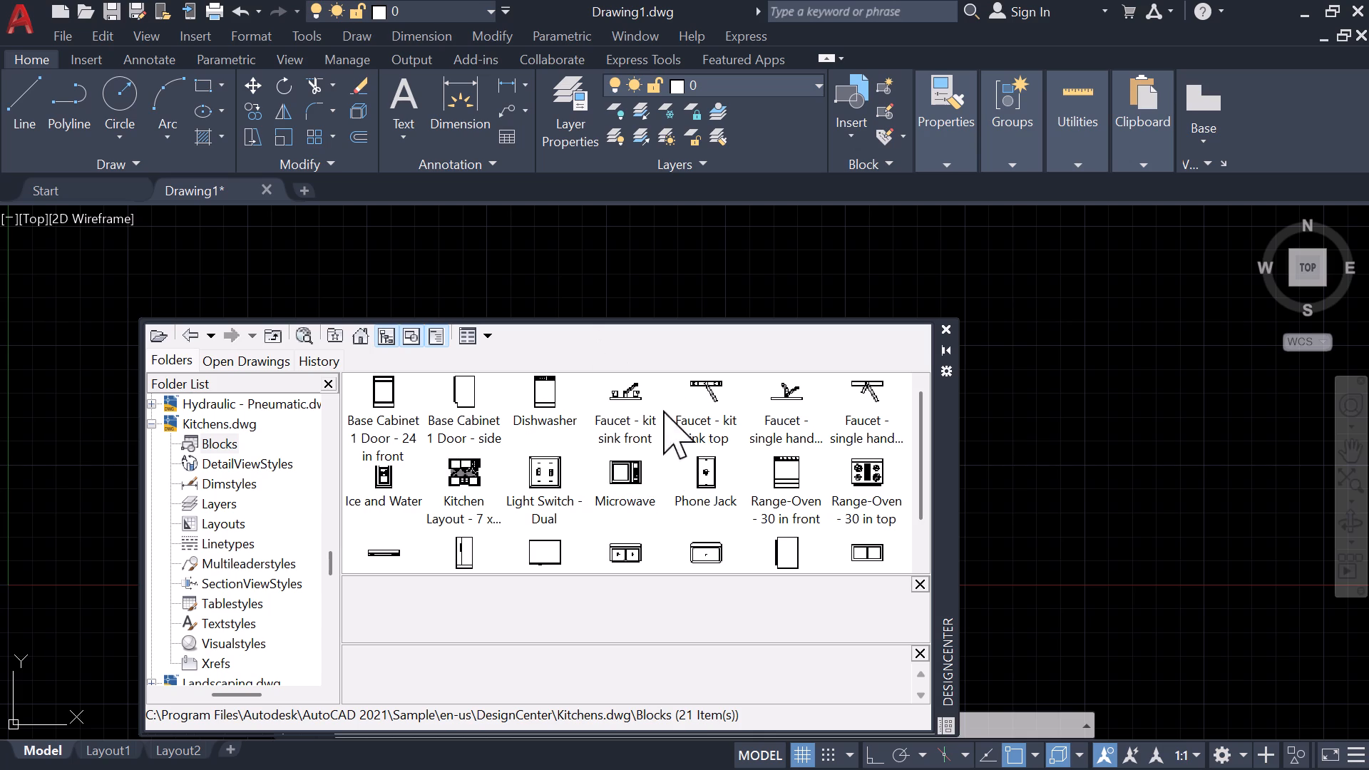
left_click_drag(868, 500, 1032, 461)
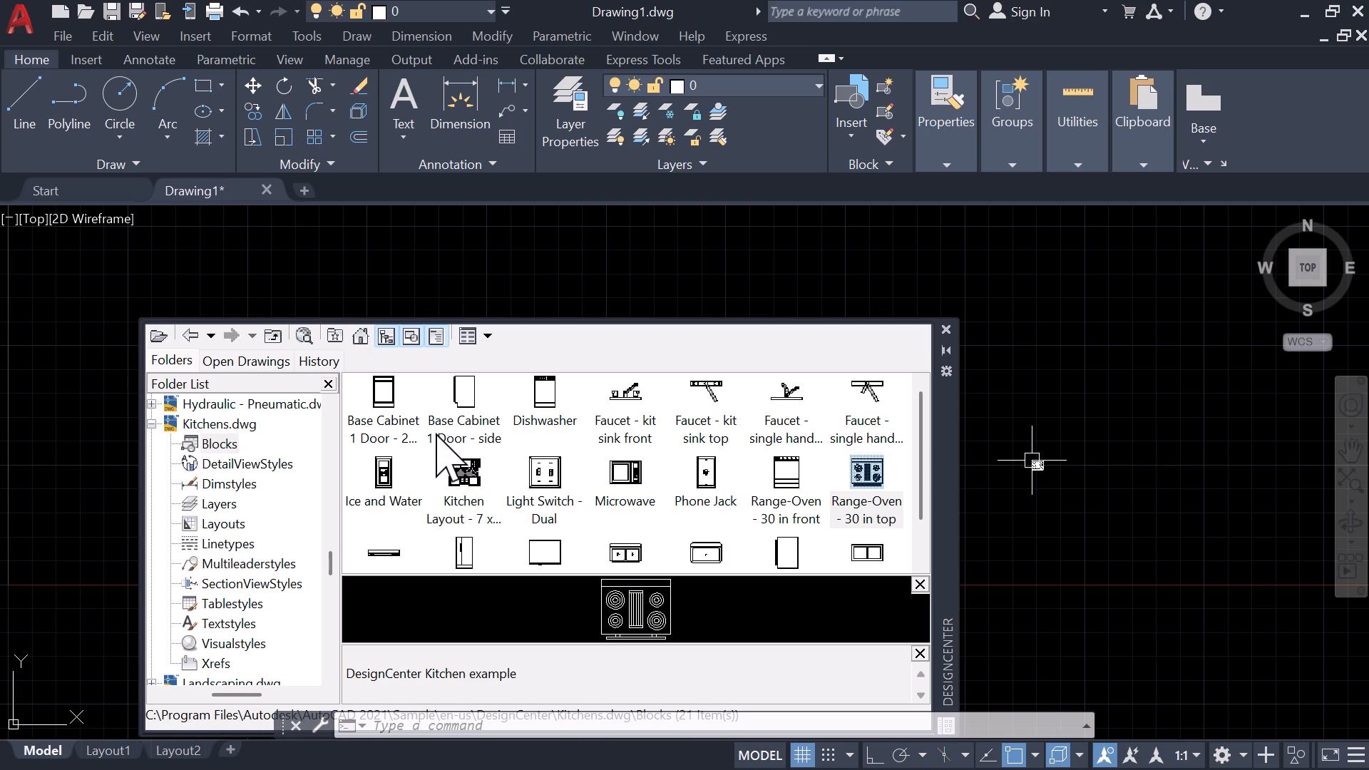
scroll(688, 446, "down", 2)
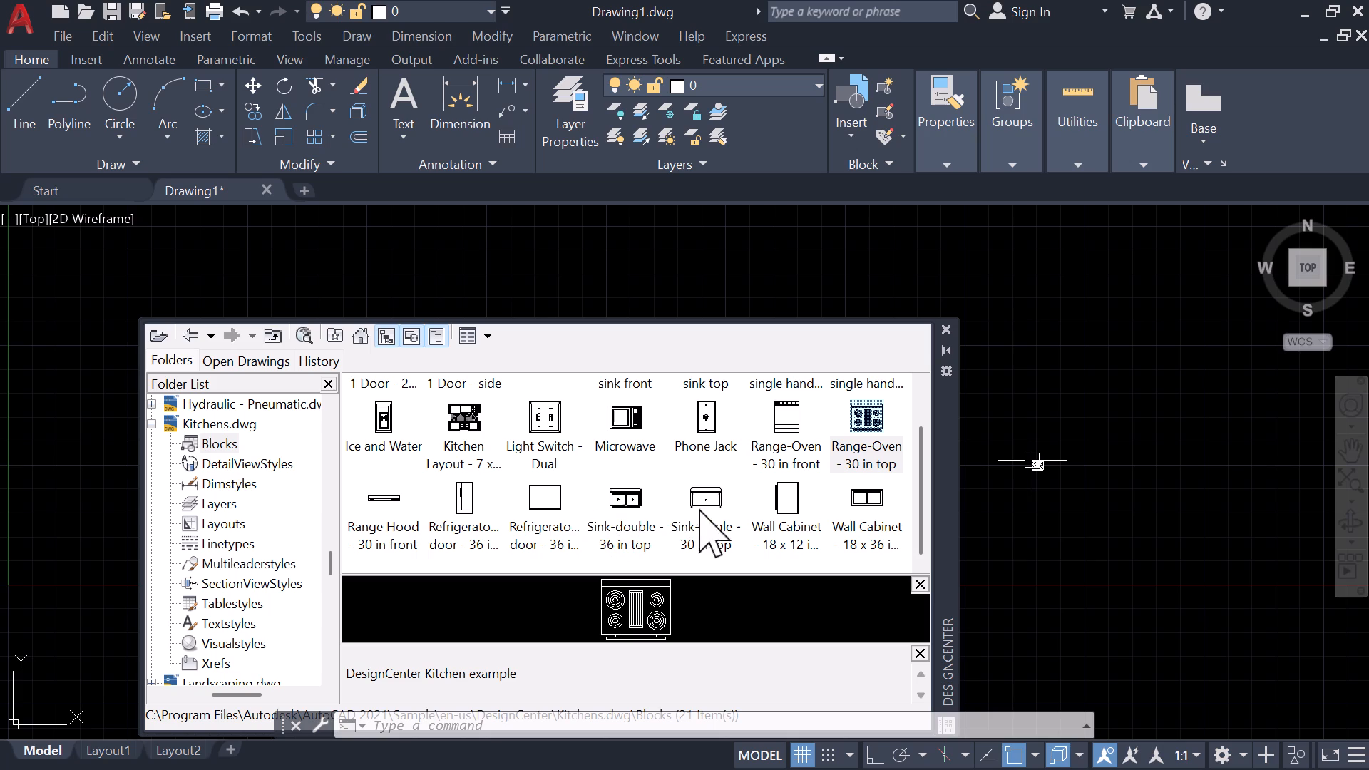
left_click_drag(630, 505, 1013, 378)
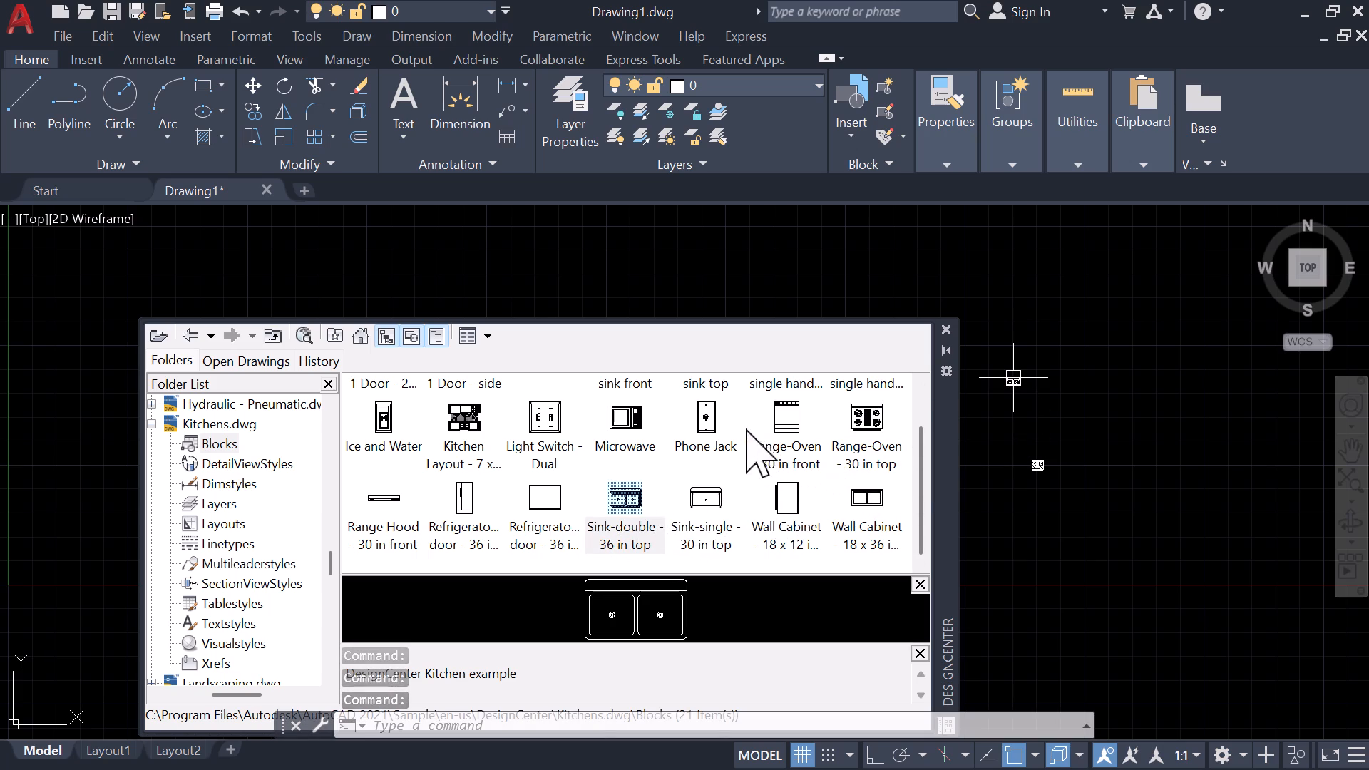
left_click(945, 324)
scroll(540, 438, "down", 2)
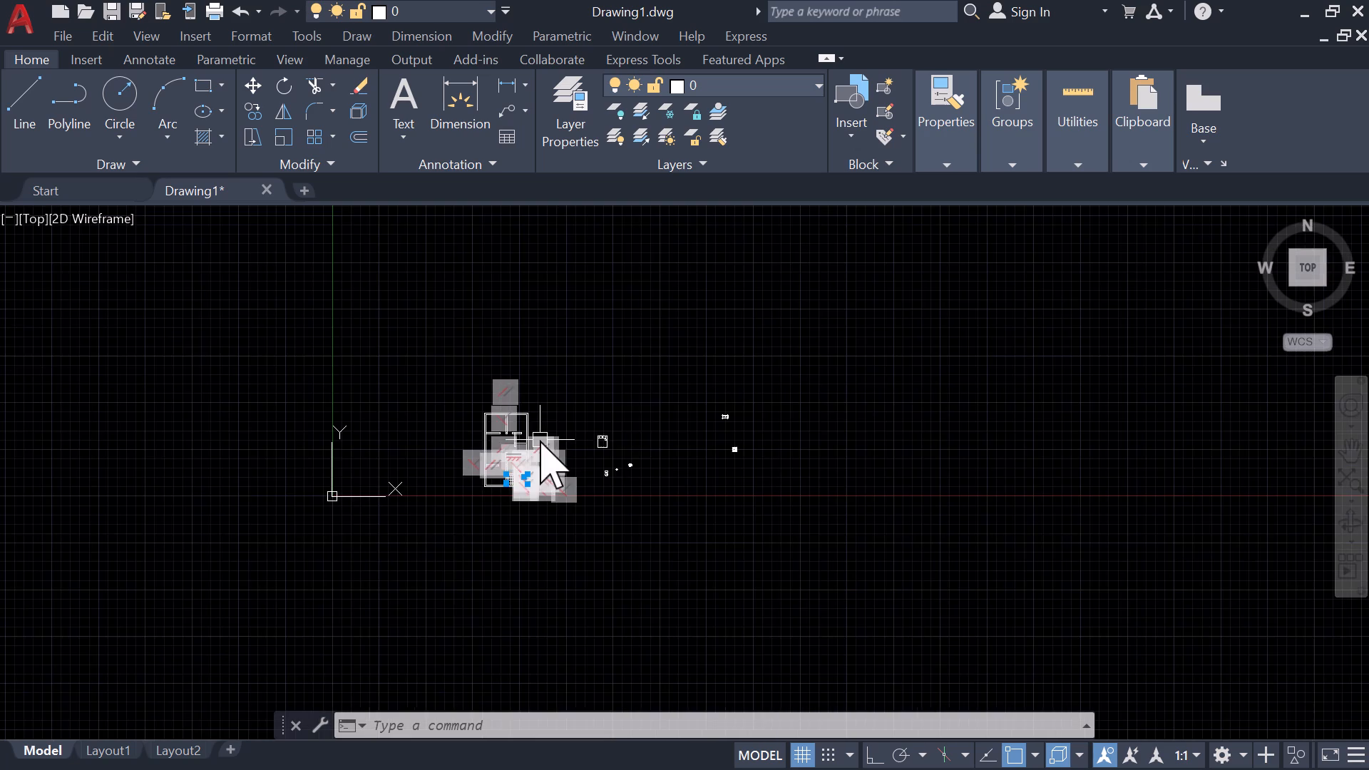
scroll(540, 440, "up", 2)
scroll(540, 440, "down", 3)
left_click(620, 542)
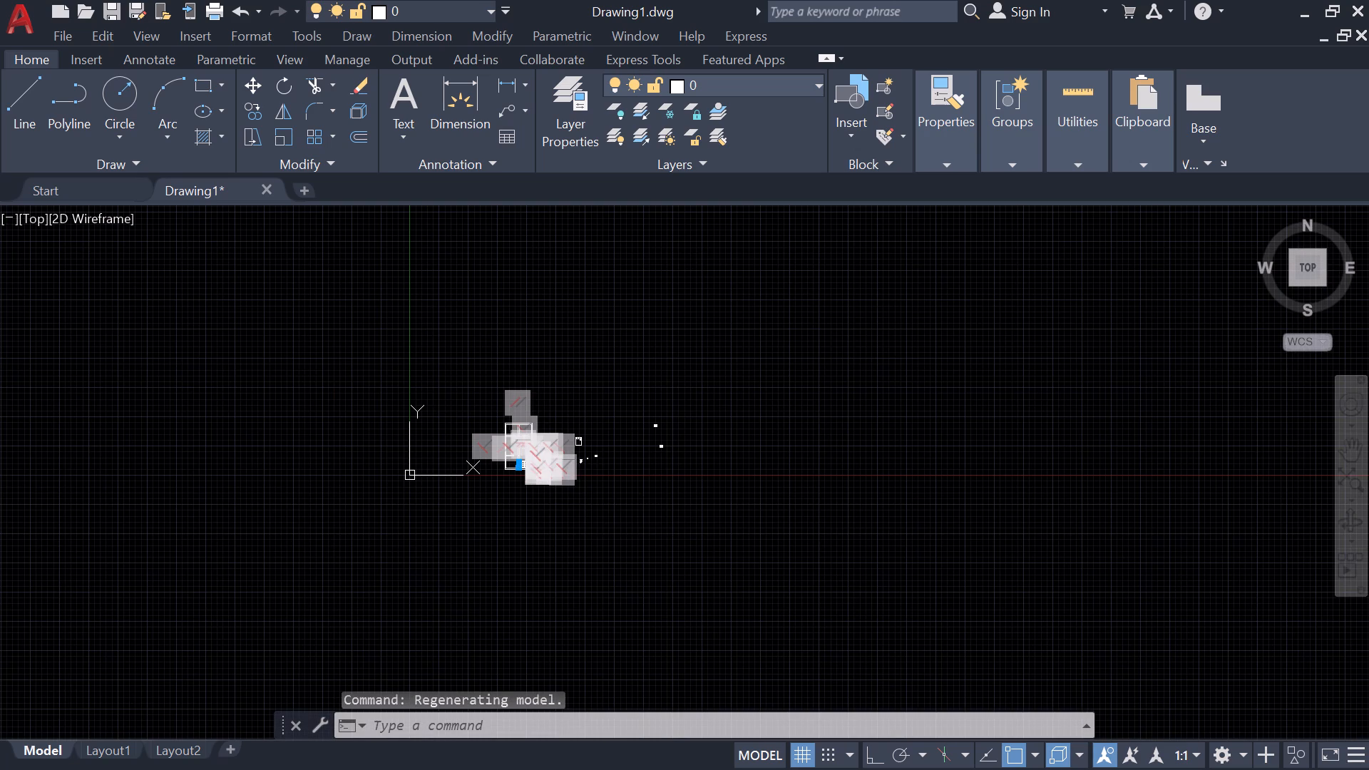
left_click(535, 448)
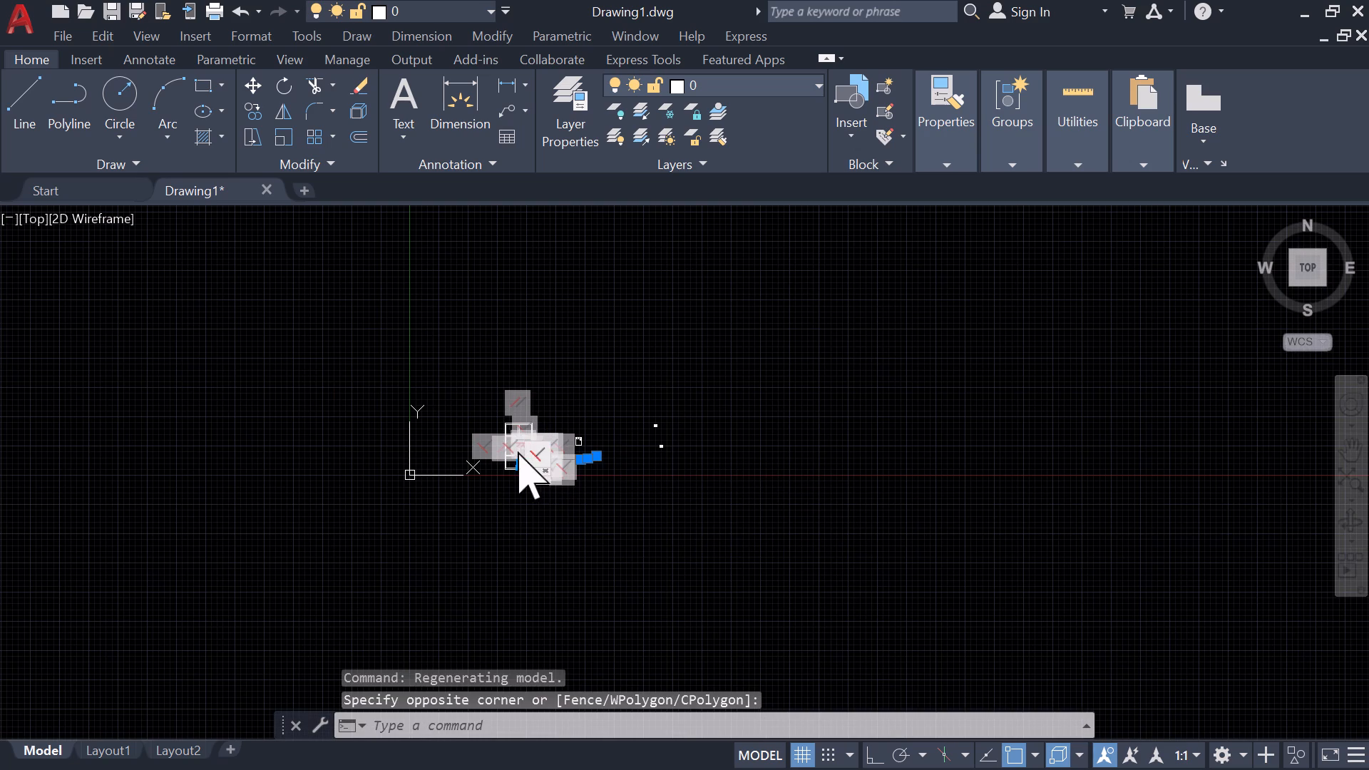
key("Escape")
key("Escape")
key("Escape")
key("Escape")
Hide the constraint markers at the floor plan's upper-left corner, above its top wall and beside its left wall.
scroll(526, 427, "up", 2)
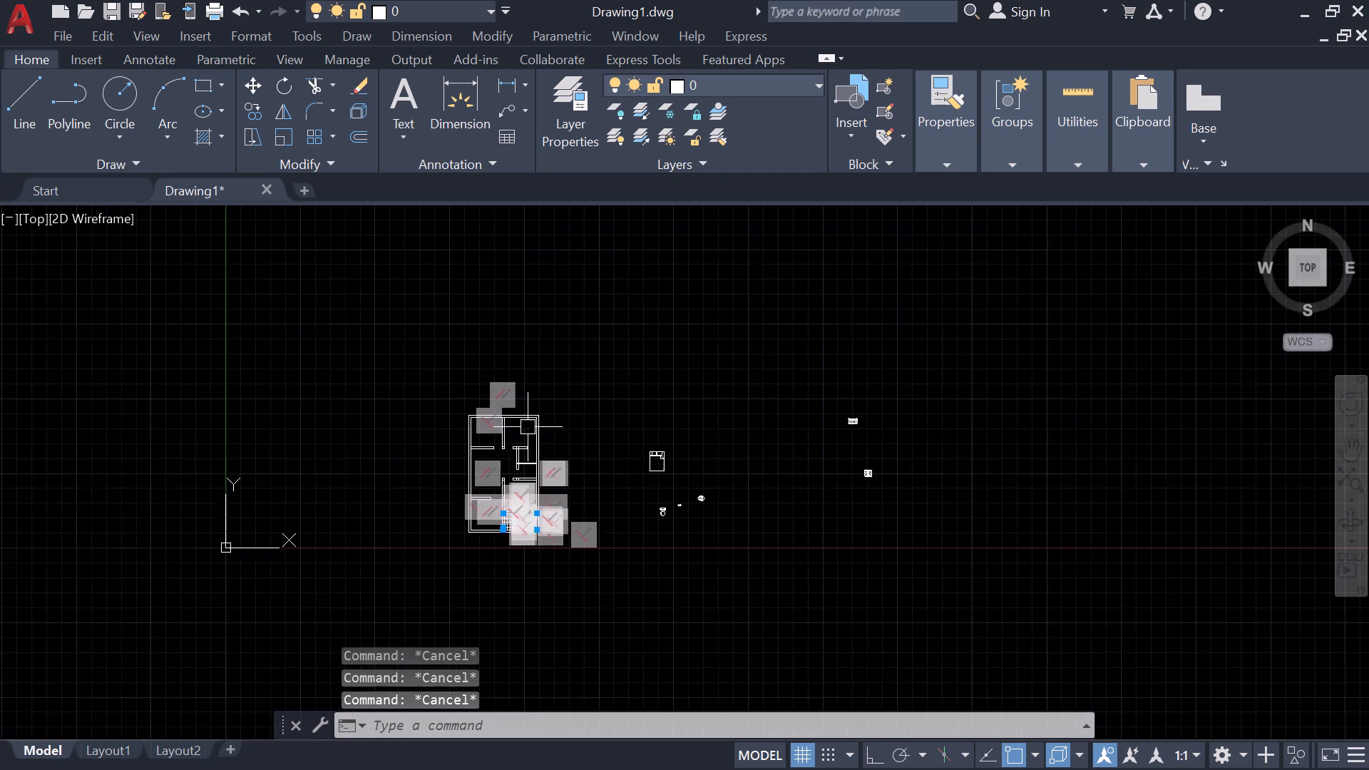
scroll(528, 427, "up", 2)
scroll(513, 488, "up", 2)
middle_click_drag(528, 478, 690, 255)
scroll(690, 255, "up", 2)
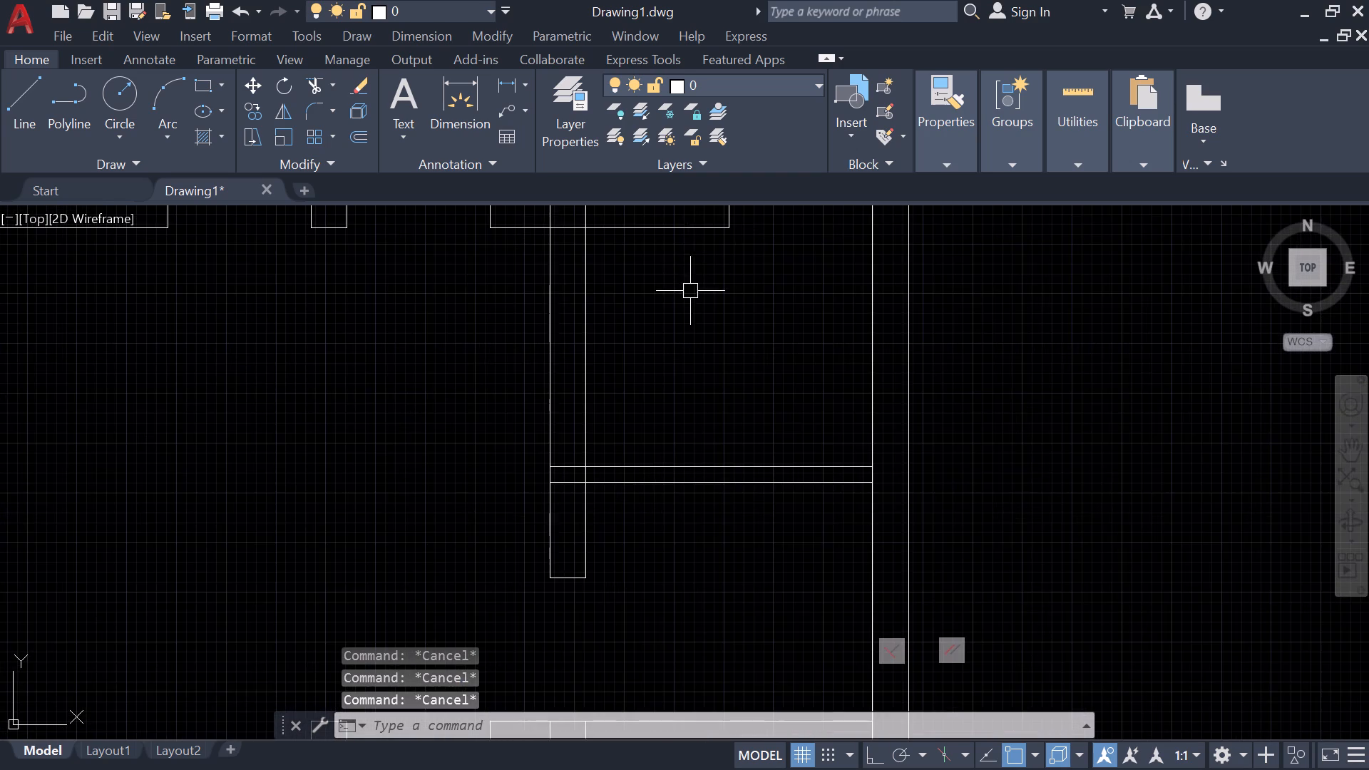
scroll(690, 297, "down", 4)
scroll(652, 329, "up", 1)
middle_click_drag(665, 433, 672, 530)
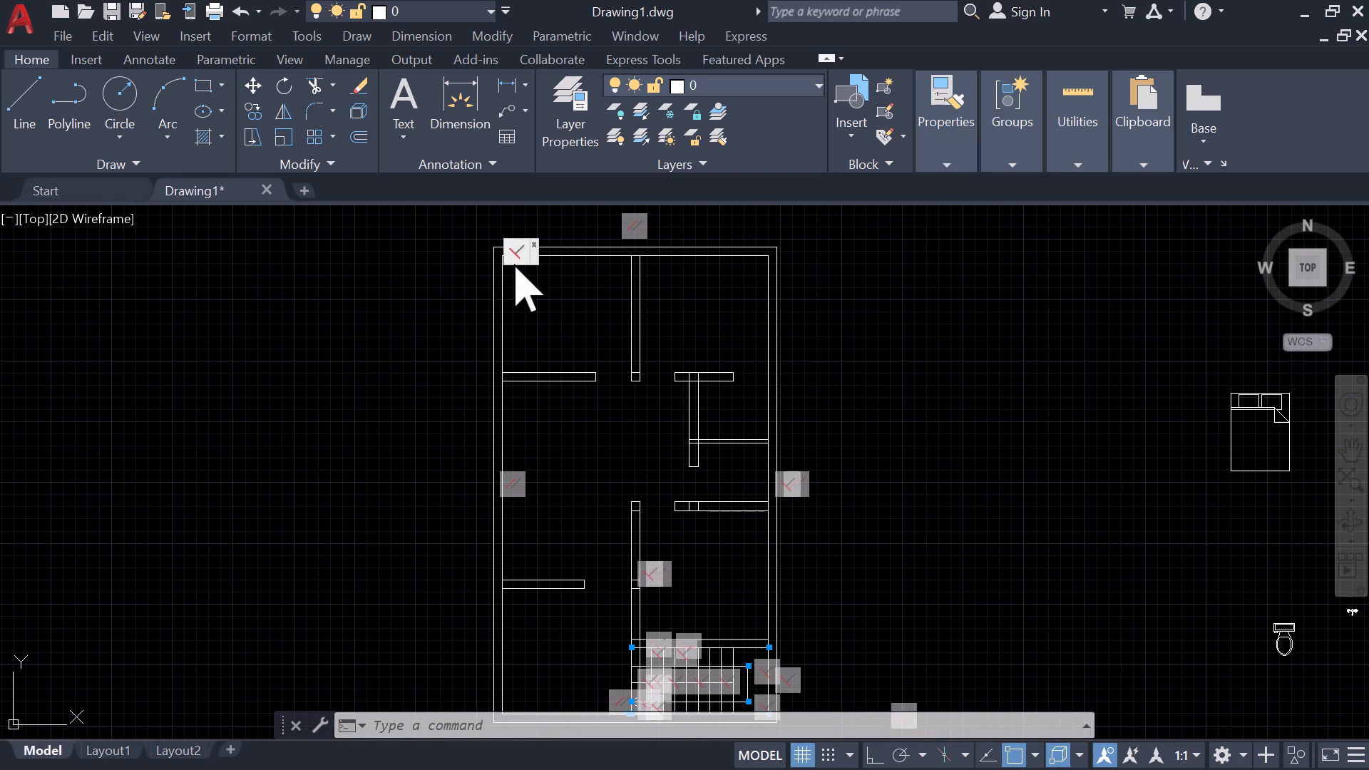
left_click(533, 242)
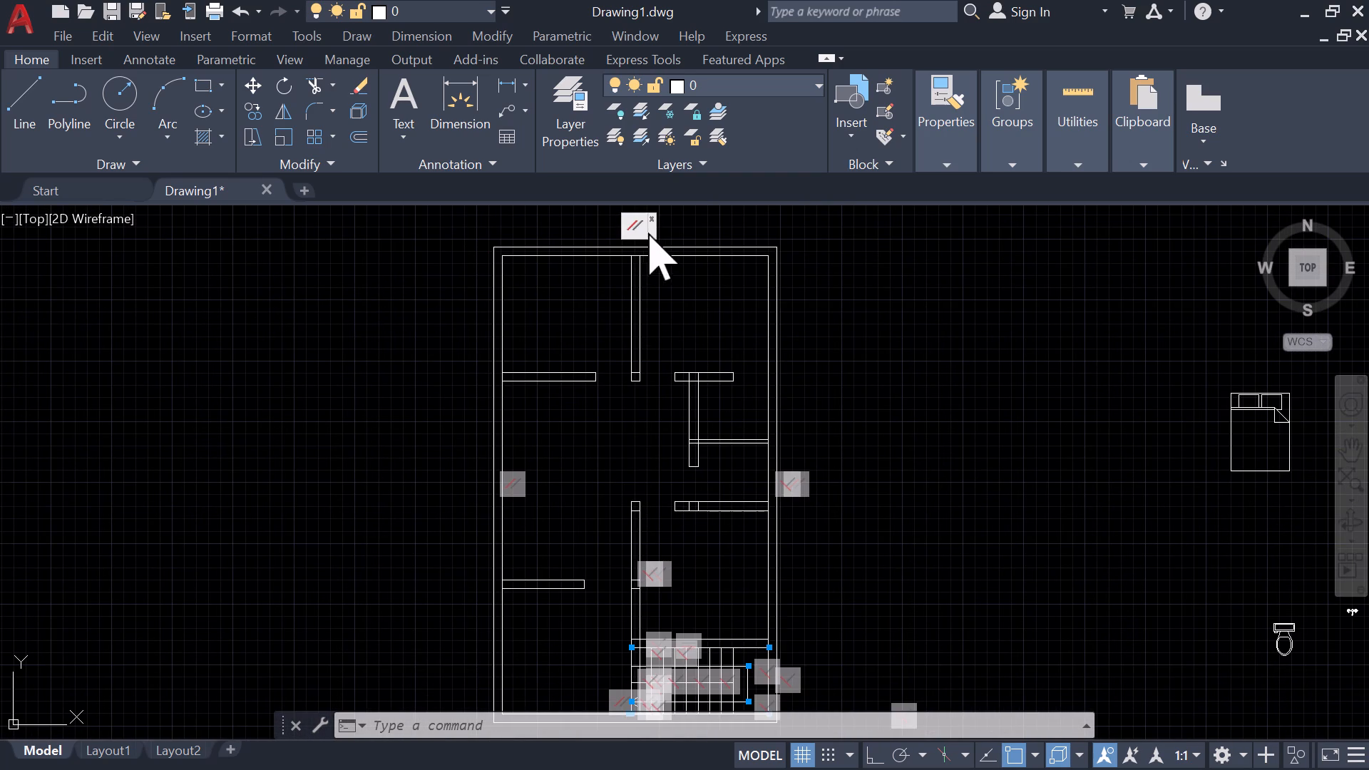
left_click(652, 217)
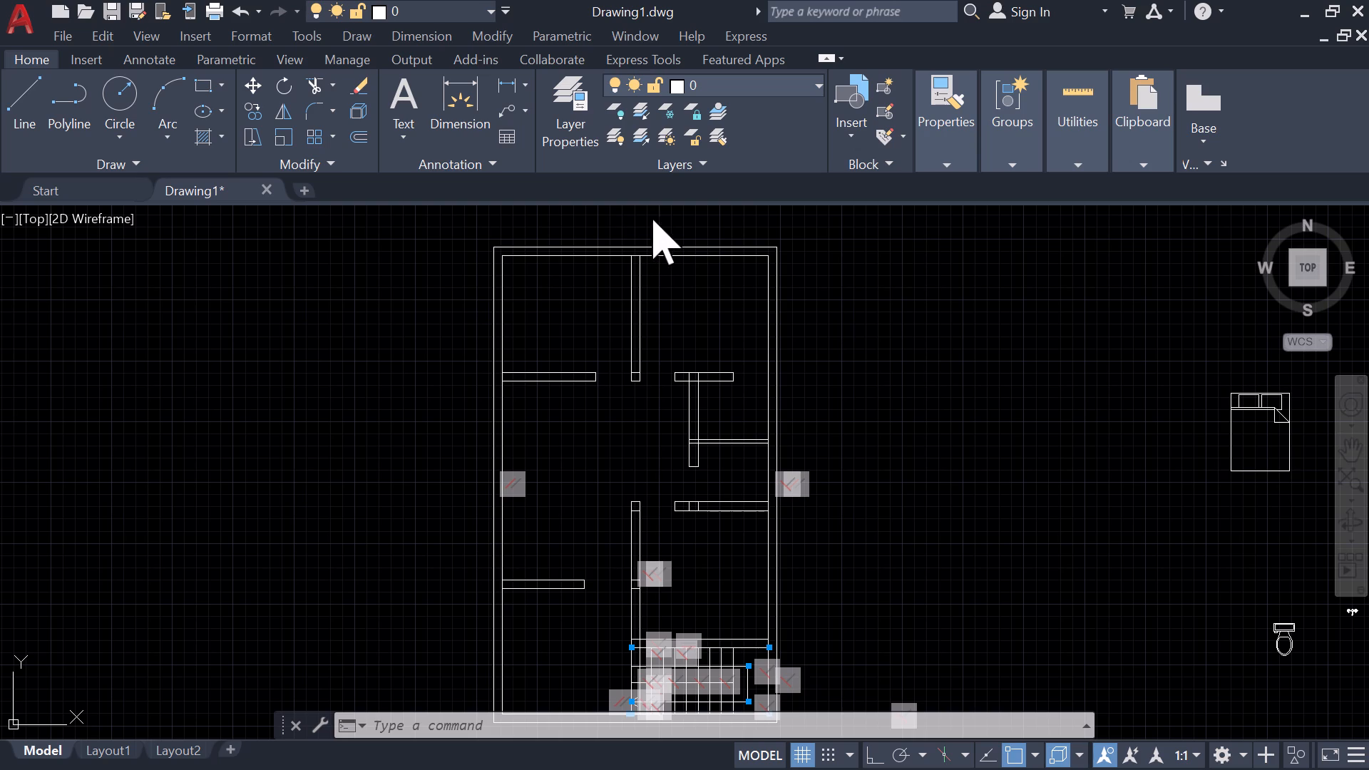
left_click(521, 500)
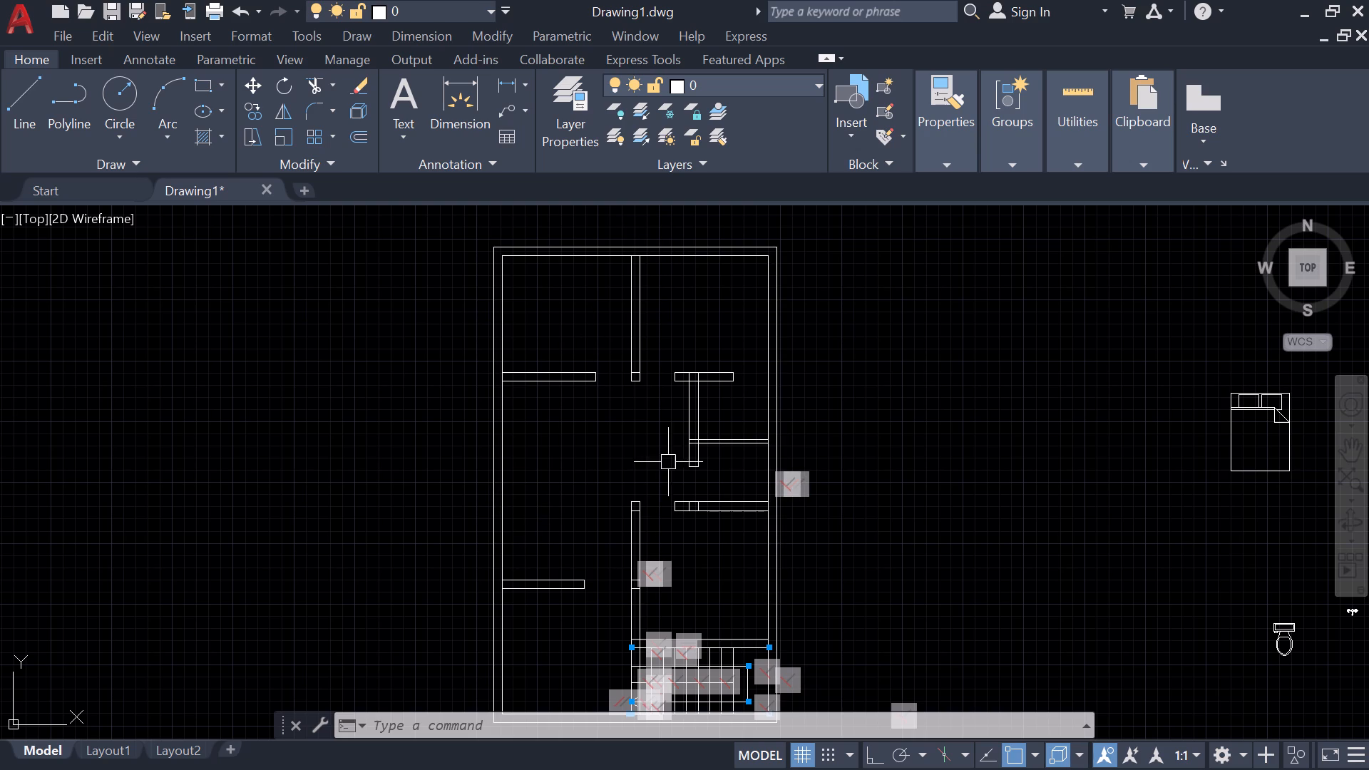
Move the queen bed by its headboard midpoint onto the inner face of the top wall in the upper-right room.
middle_click_drag(1199, 448, 980, 422)
left_click_drag(1082, 472, 1082, 480)
left_click(958, 317)
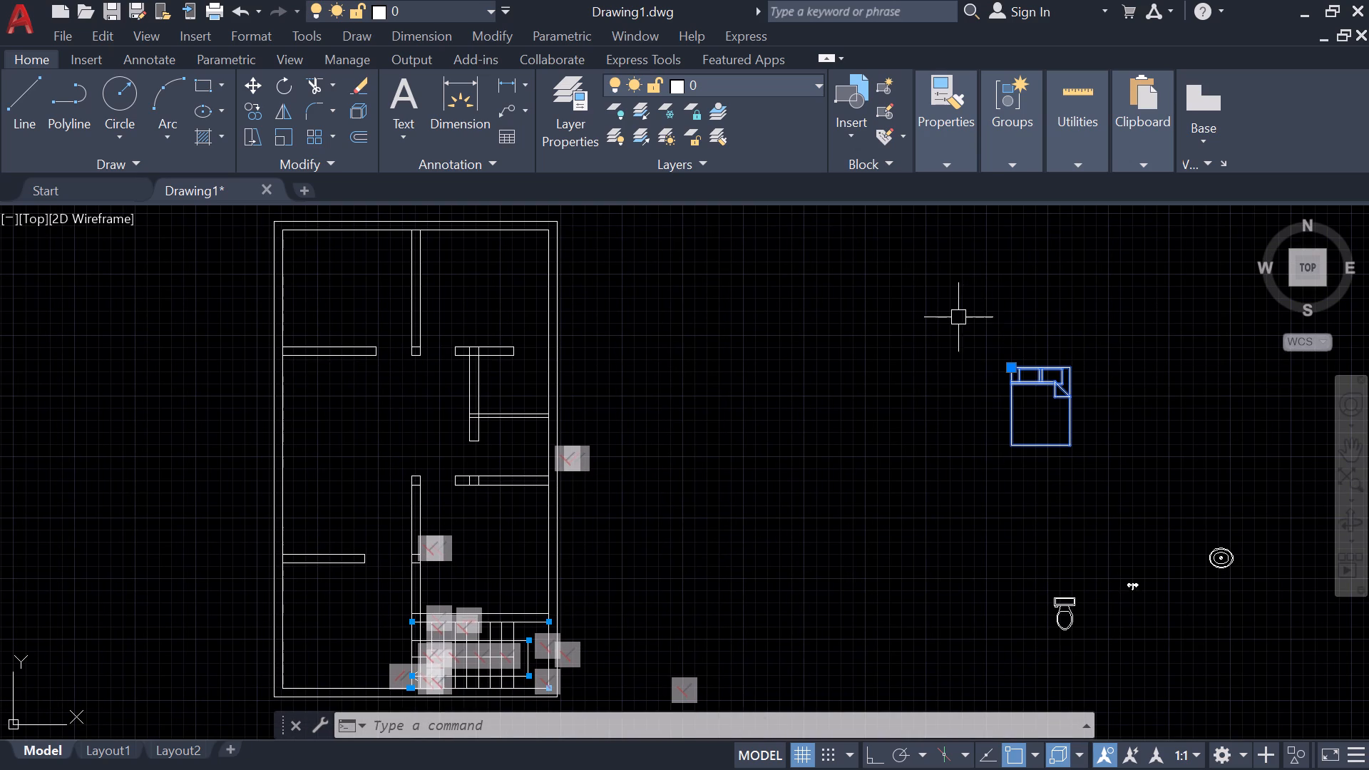
type("m")
key("space")
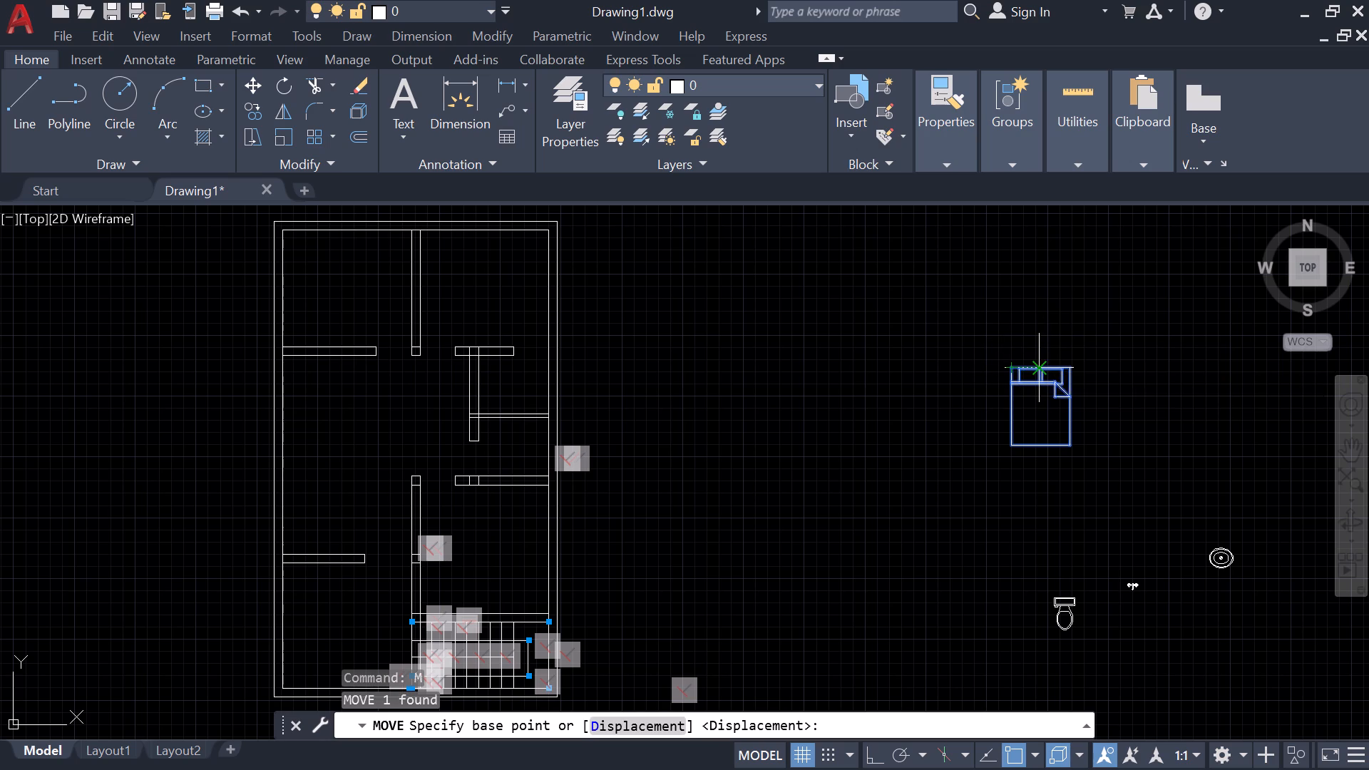
scroll(1045, 363, "up", 5)
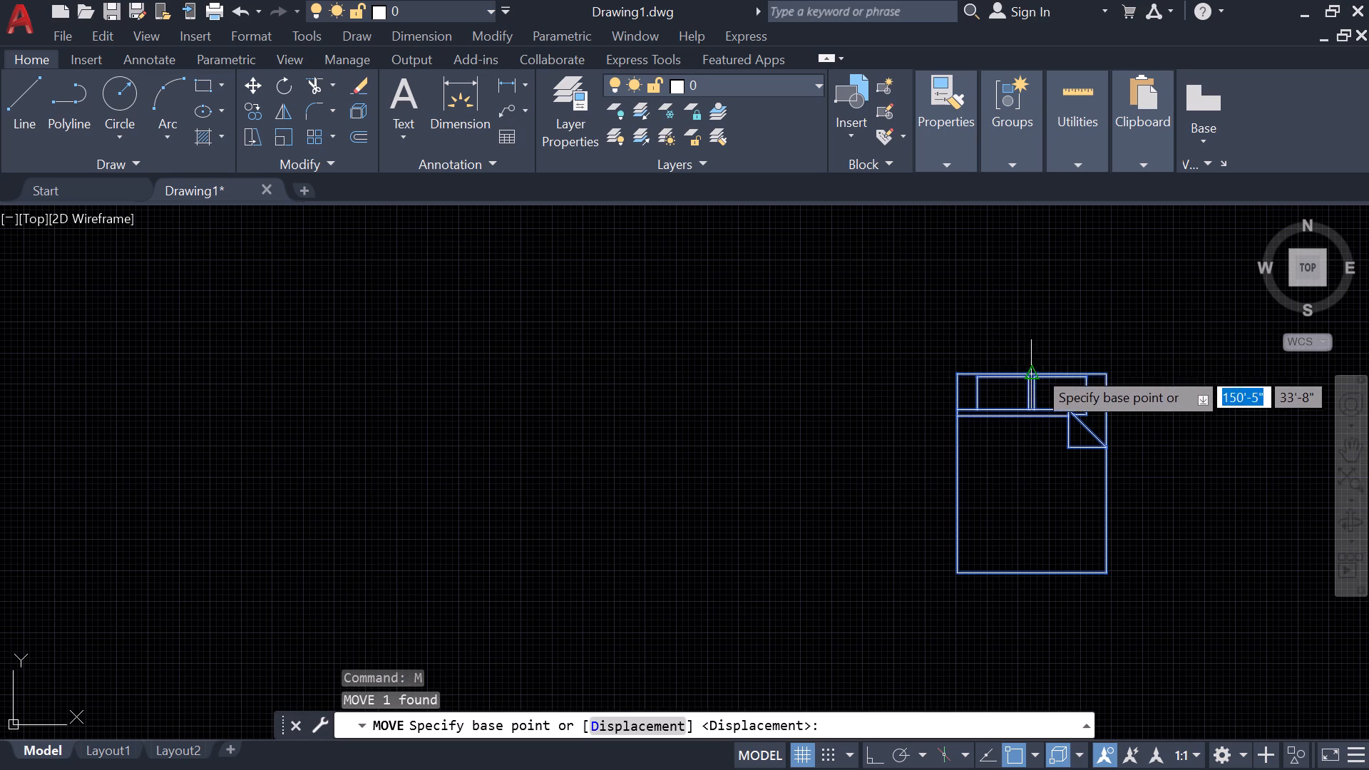
left_click(1035, 370)
scroll(826, 332, "down", 4)
middle_click_drag(647, 321, 789, 388)
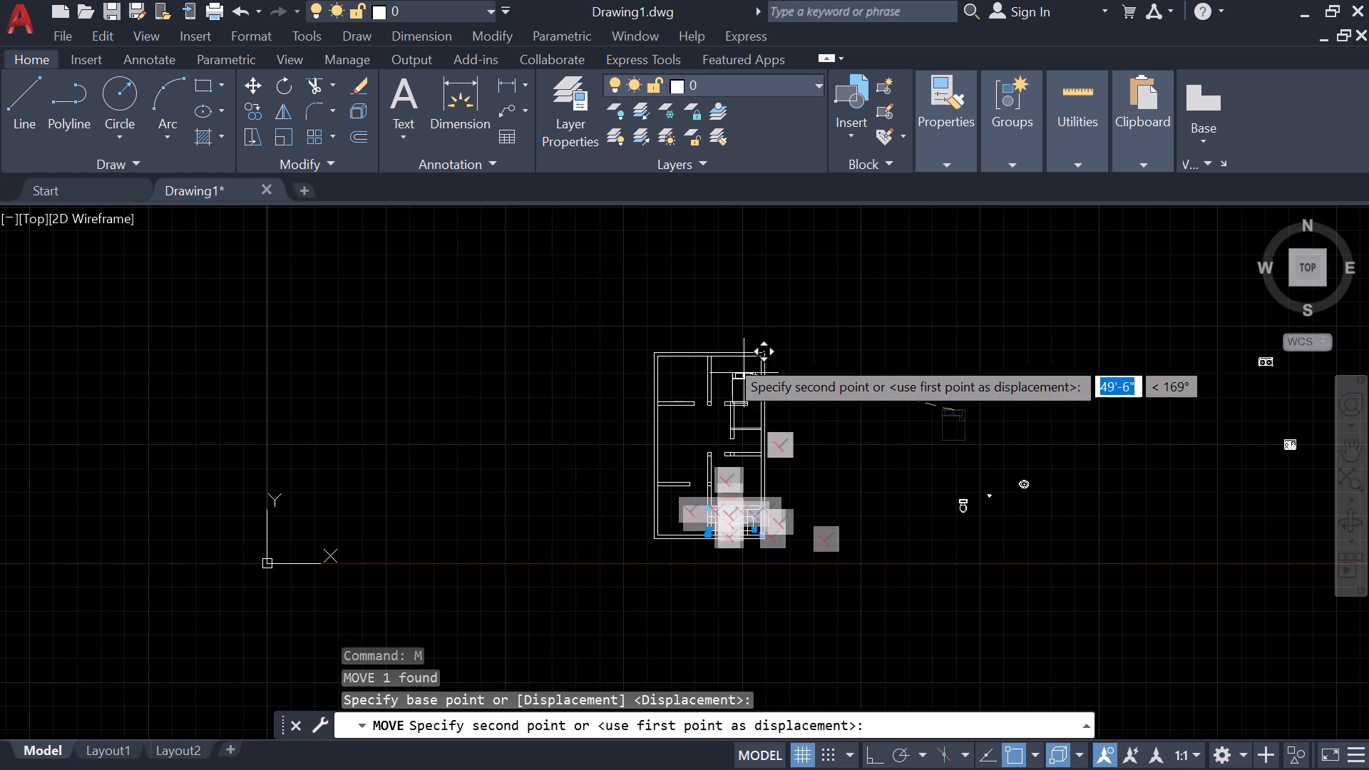
scroll(724, 346, "up", 4)
left_click(777, 407)
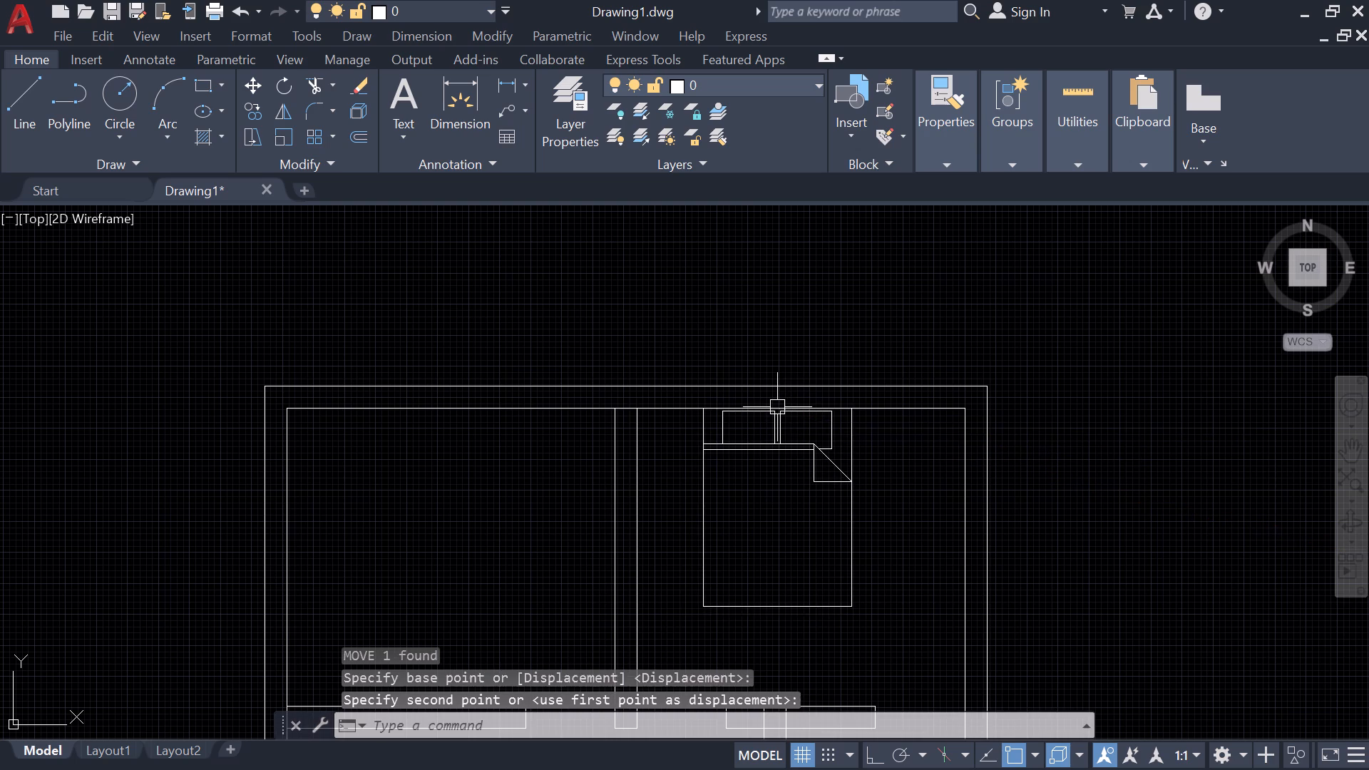
Shift the queen bed slightly to the right, towards the middle of the upper-right room.
left_click(814, 466)
key("m")
key("space")
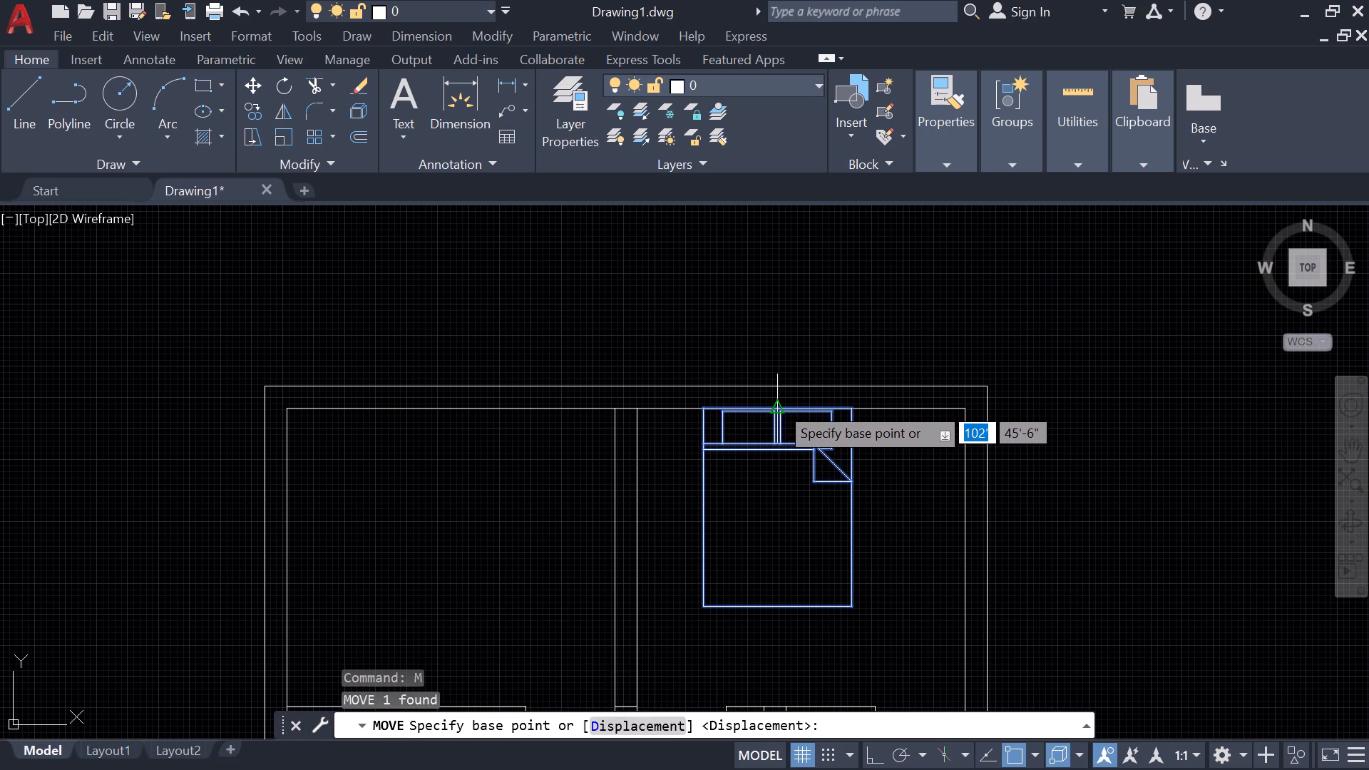
left_click(778, 404)
left_click(798, 409)
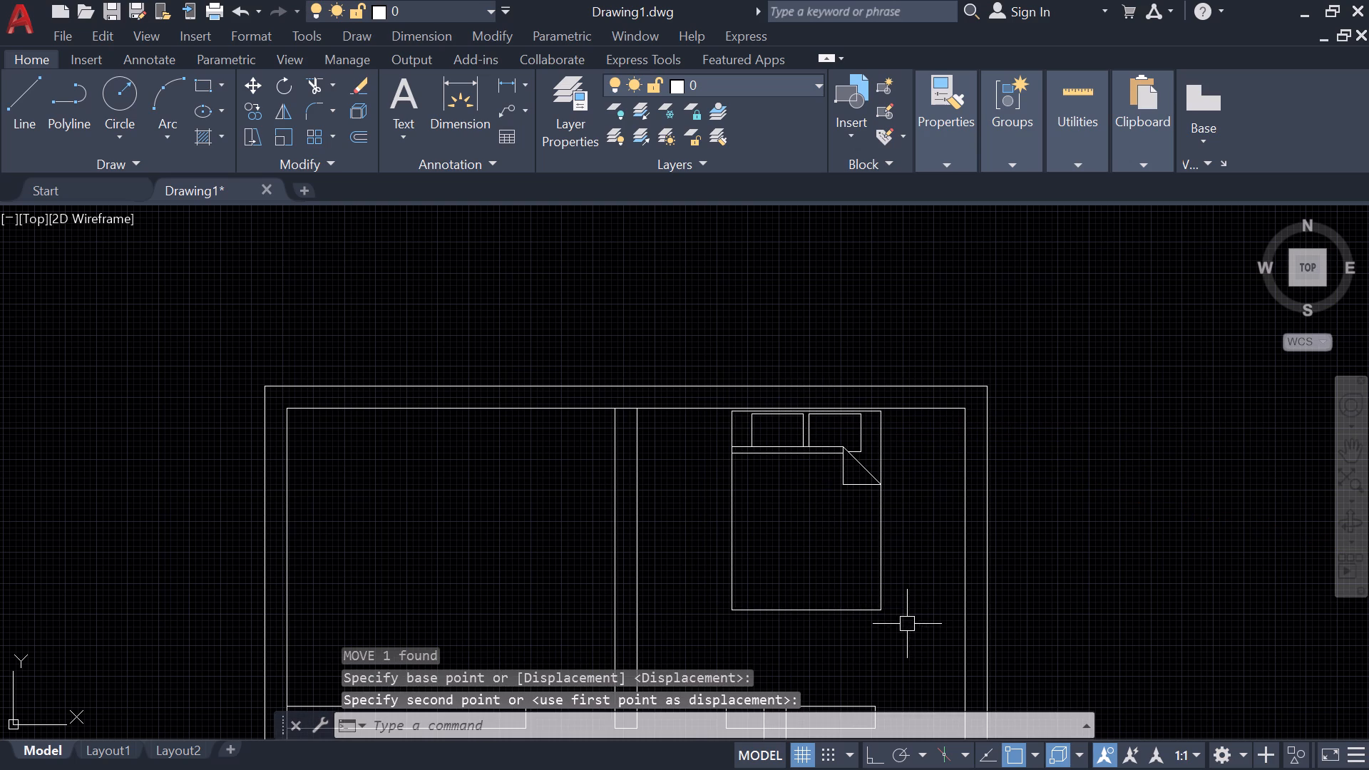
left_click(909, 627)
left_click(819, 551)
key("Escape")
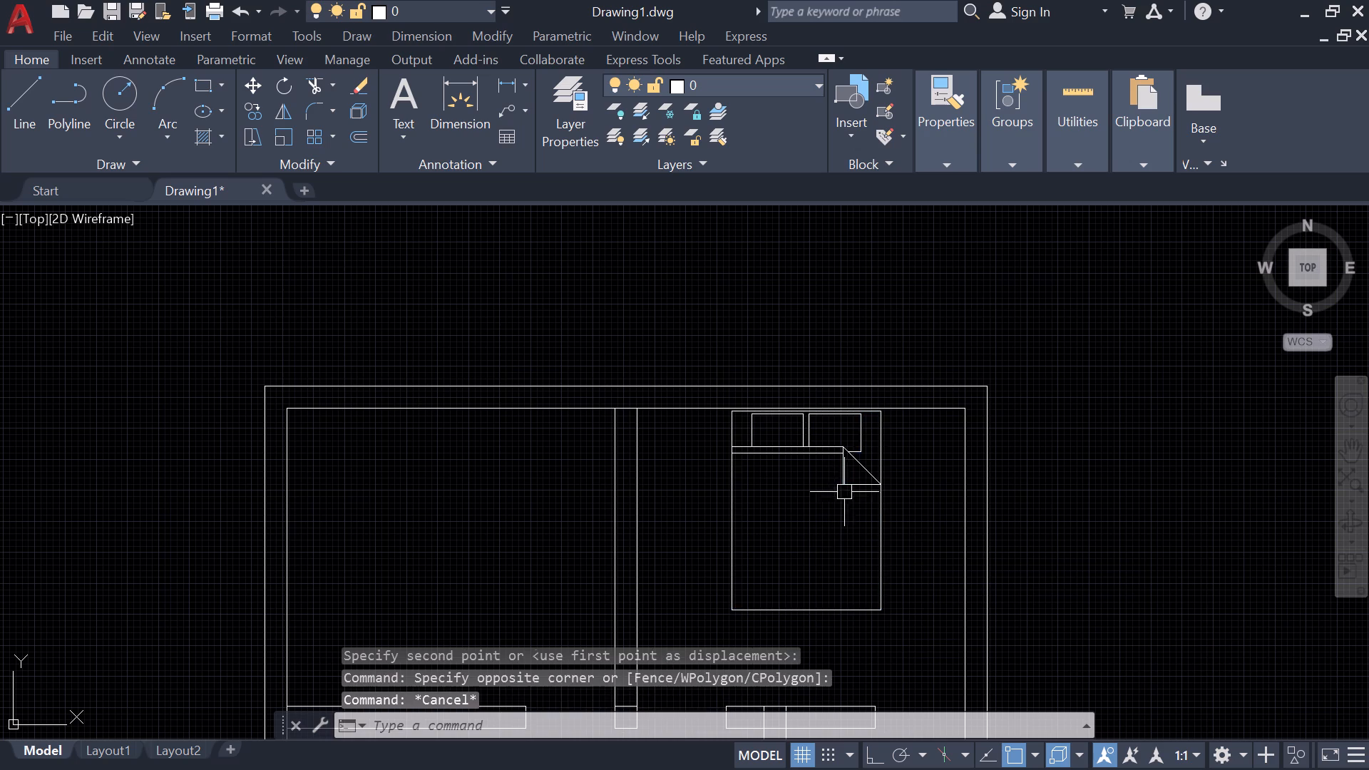
Move the queen bed straight up by its headboard midpoint to sit flush against the top wall's inner face.
scroll(837, 448, "up", 3)
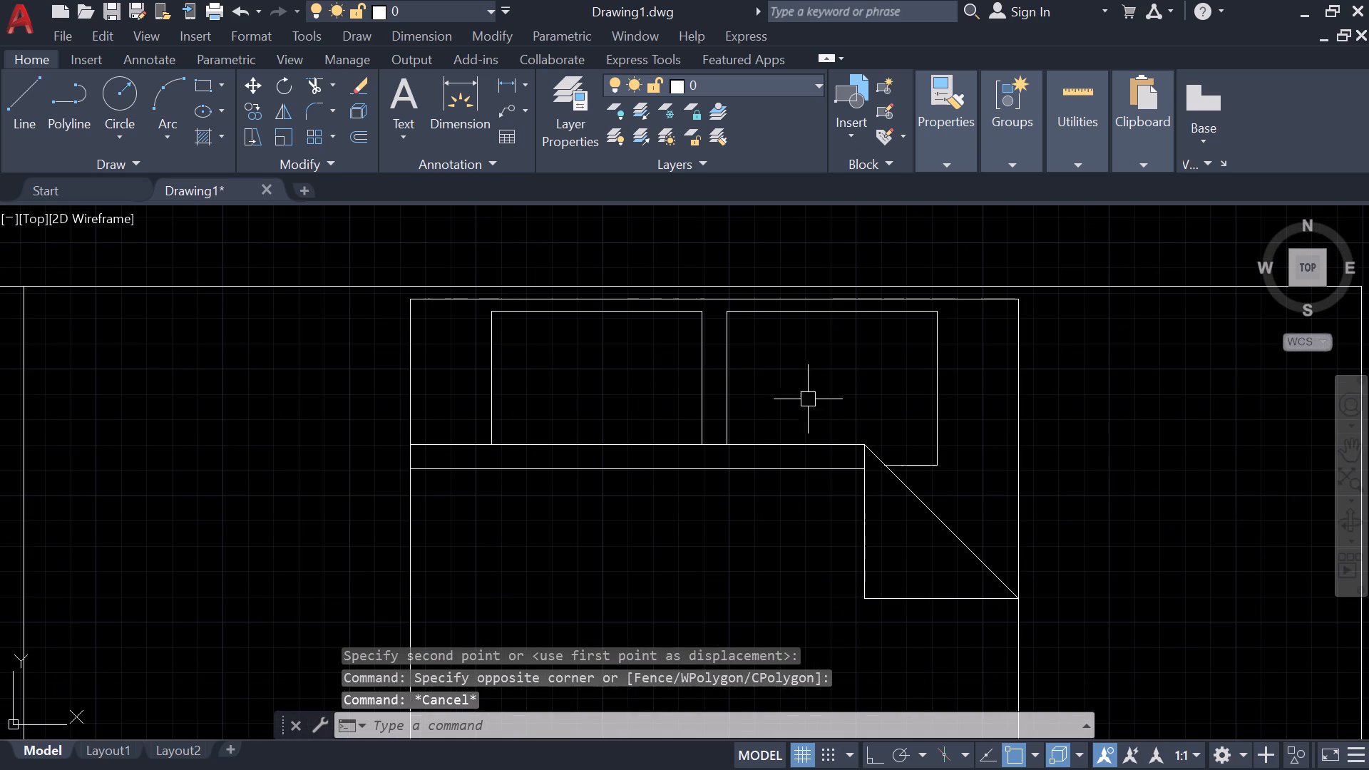
left_click(804, 392)
left_click(752, 337)
left_click(733, 313)
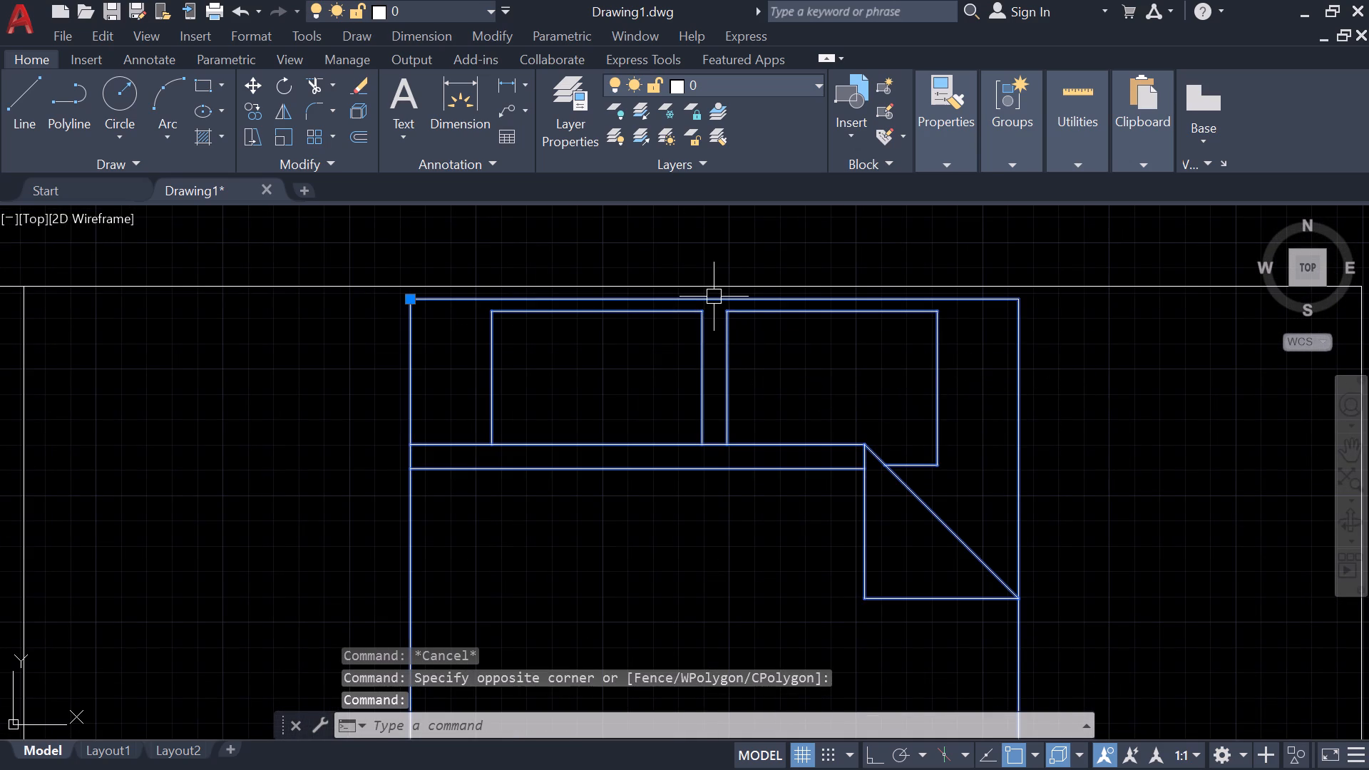
type("m")
key("space")
left_click(717, 299)
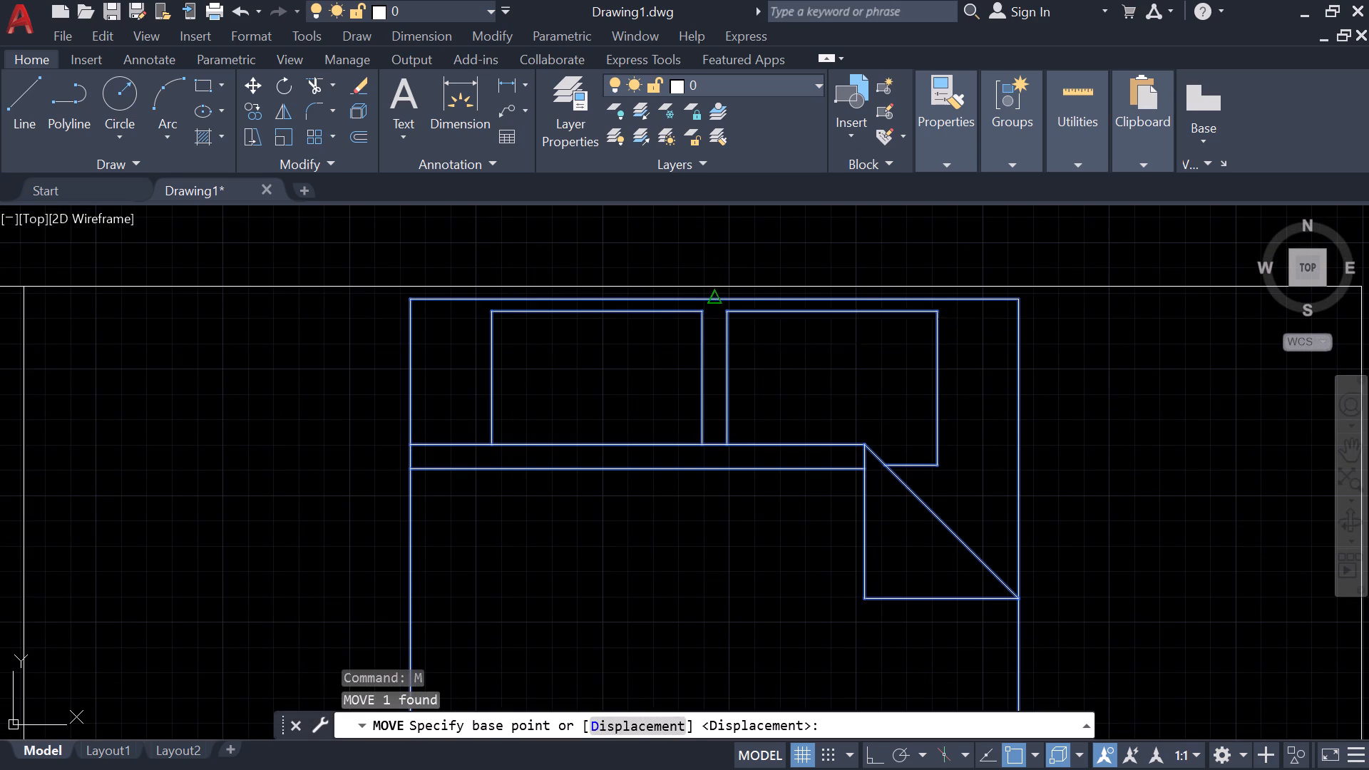
left_click(715, 283)
scroll(731, 342, "down", 1)
key("Escape")
Copy the queen bed from the upper-right room straight down into the lower-right bedroom above the staircase.
middle_click_drag(739, 379, 720, 290)
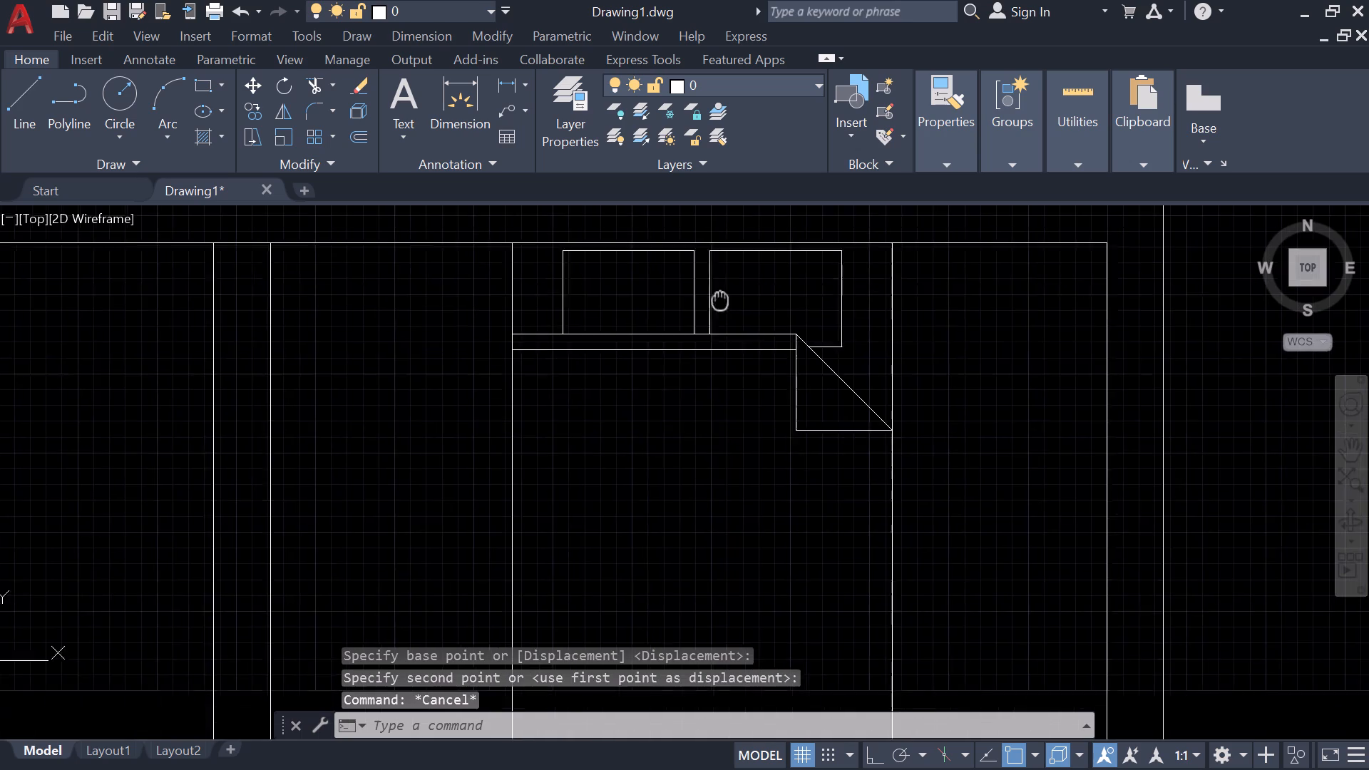
middle_click_drag(720, 290, 720, 245)
scroll(896, 556, "down", 2)
left_click(903, 621)
left_click(769, 536)
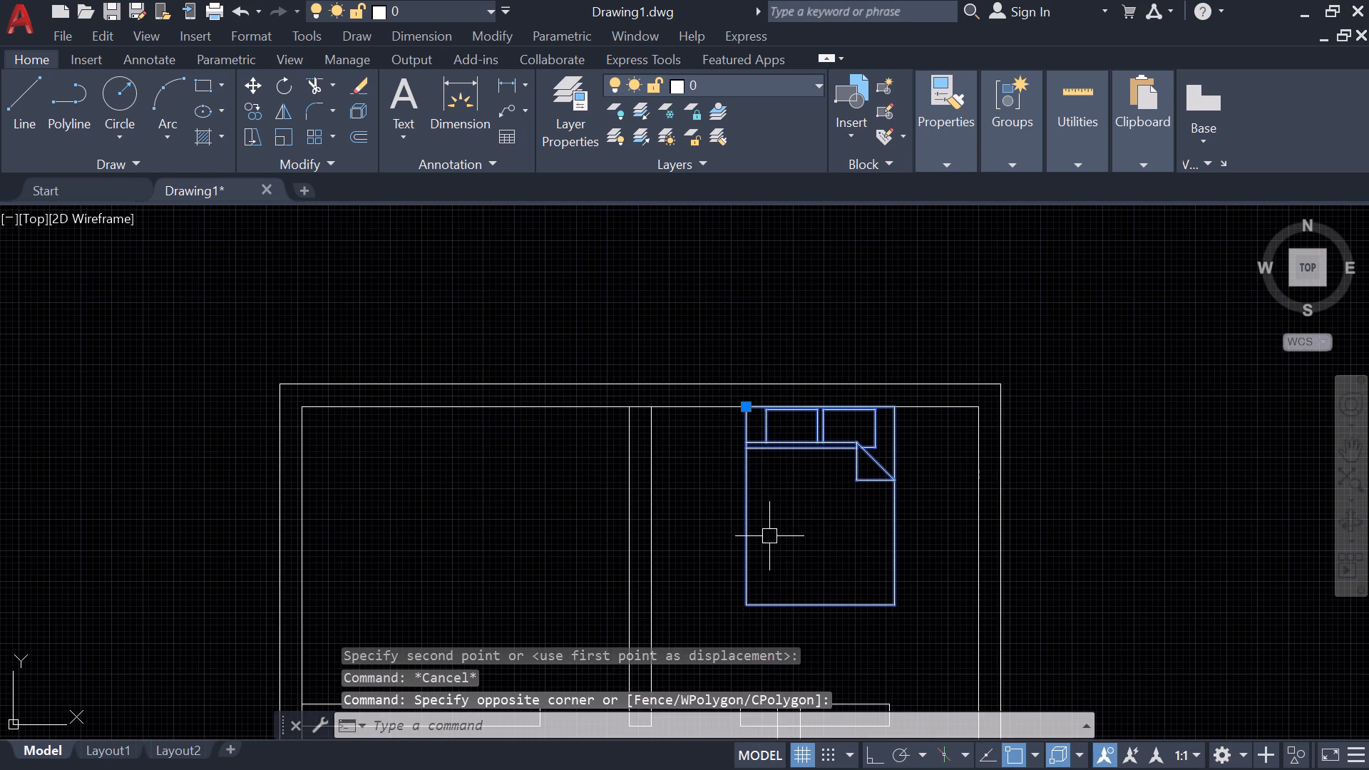
type("co")
key("Return")
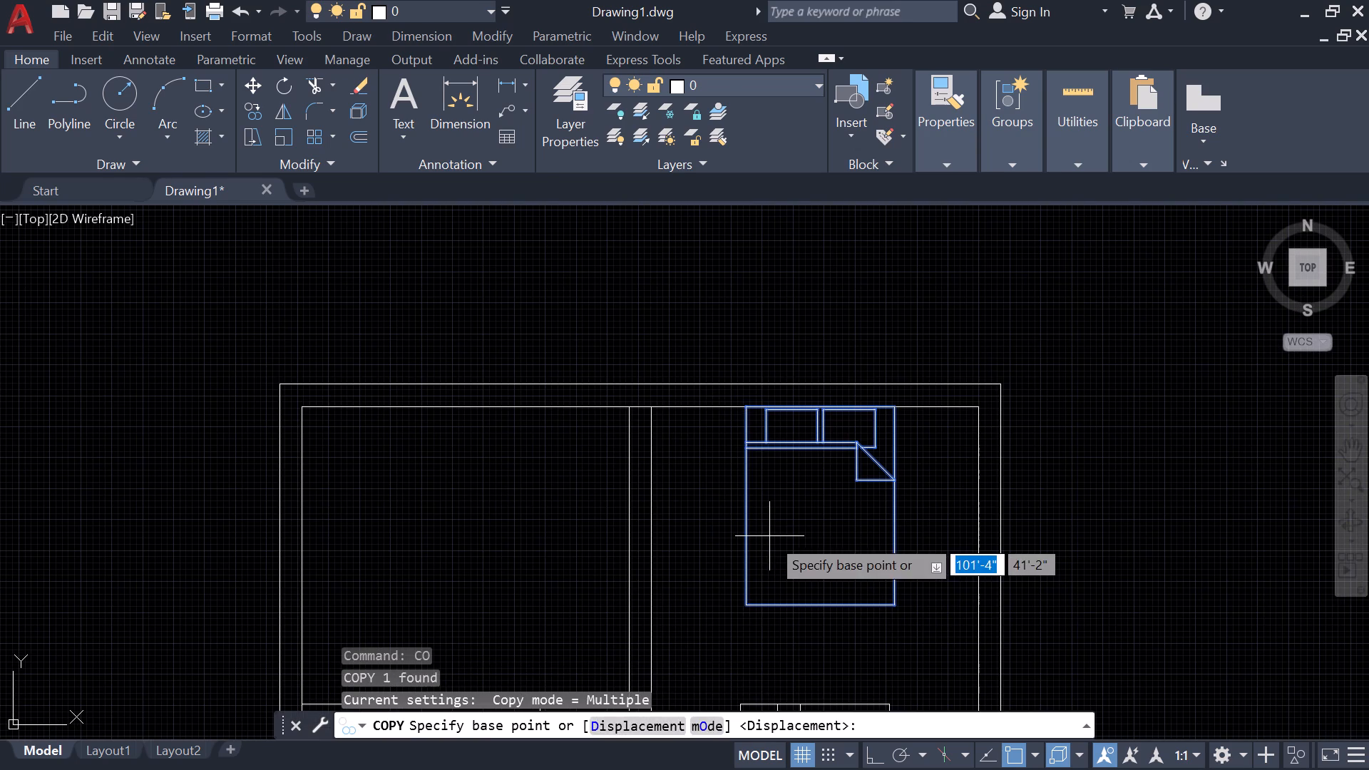
left_click(769, 536)
scroll(811, 651, "down", 2)
middle_click_drag(756, 540, 734, 261)
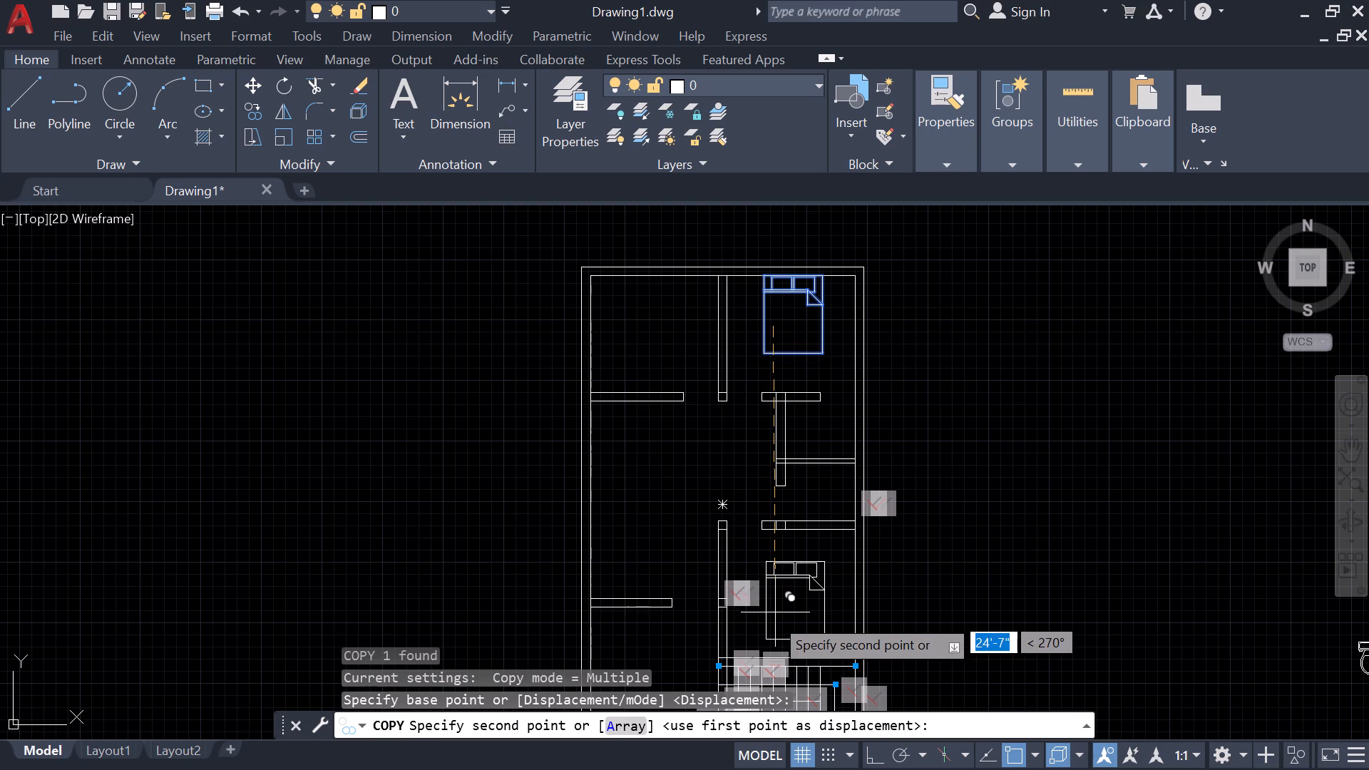
left_click(775, 645)
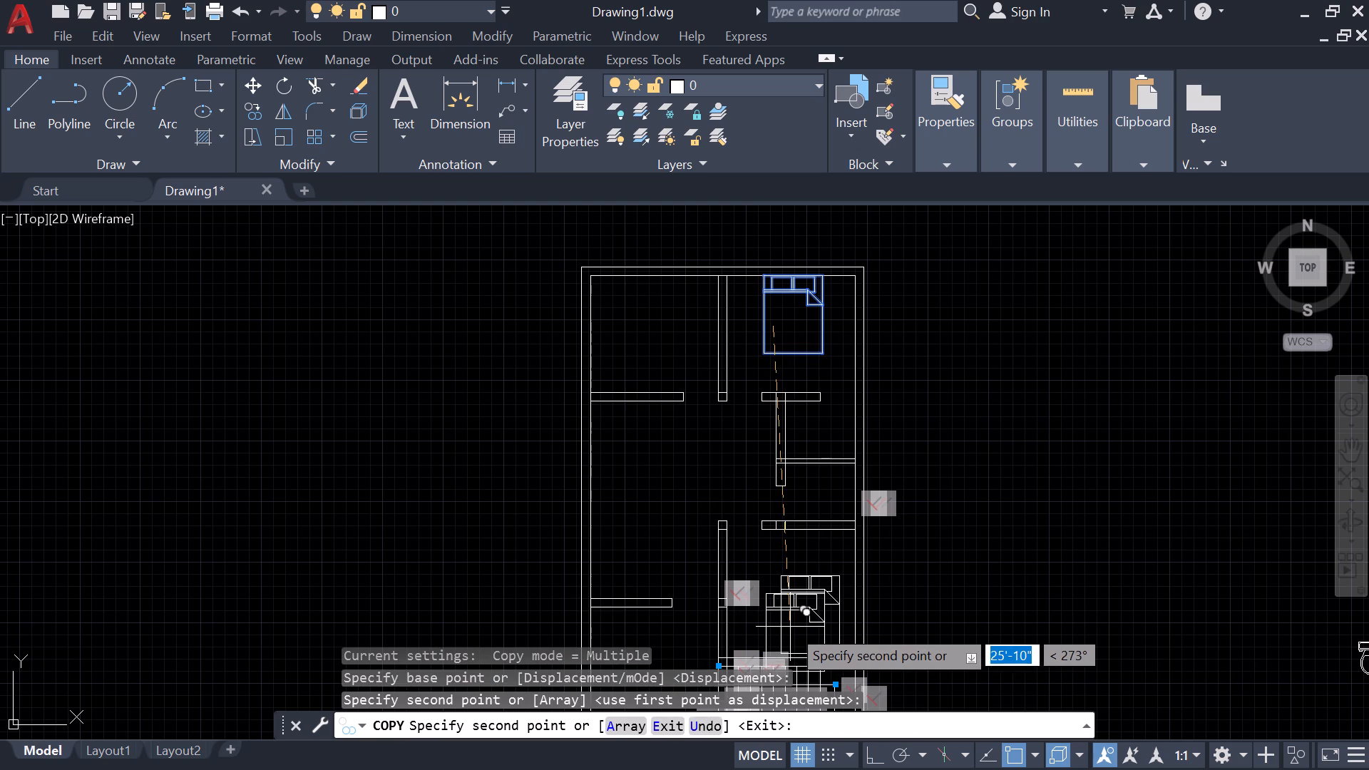
key("Escape")
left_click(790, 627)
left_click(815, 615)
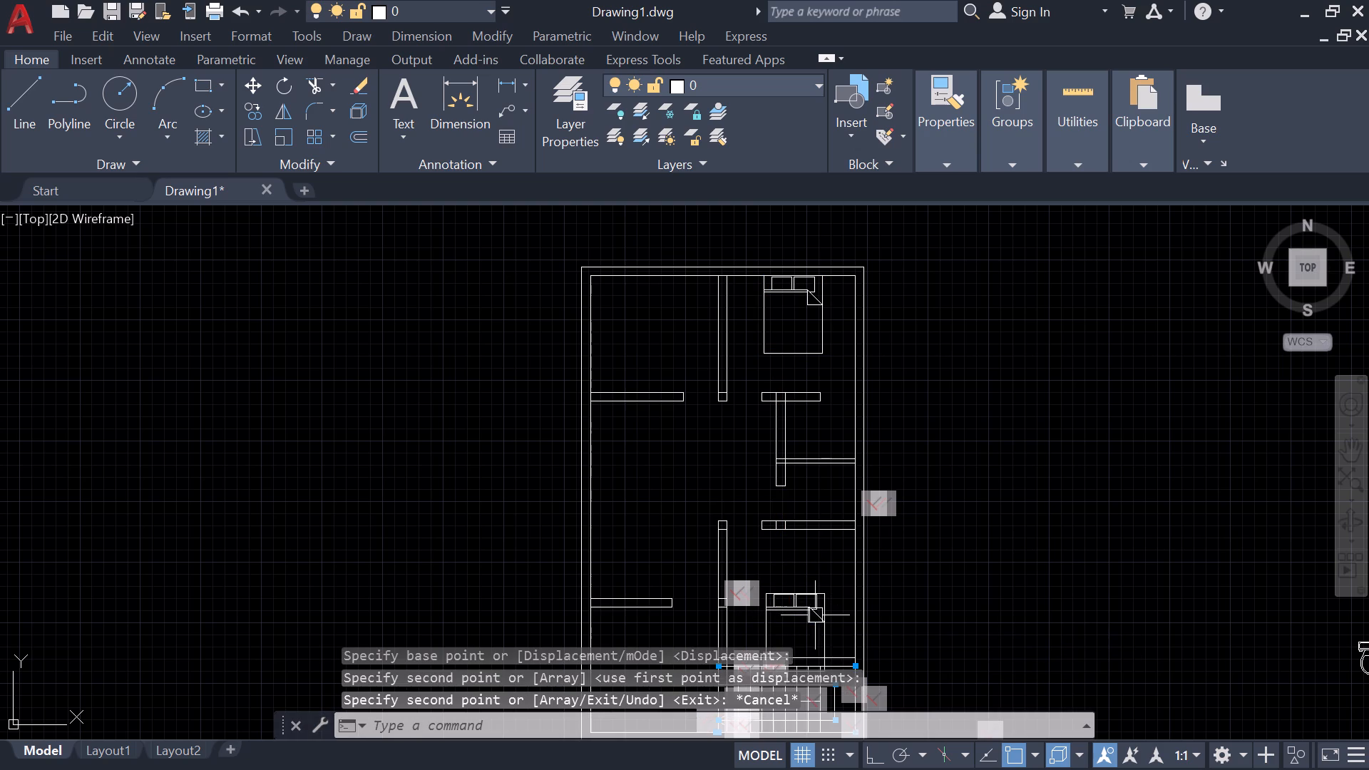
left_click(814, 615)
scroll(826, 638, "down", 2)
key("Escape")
Rotate the copied queen bed to 270° about its headboard's right corner with Ortho on, so the headboard faces the right wall.
scroll(813, 637, "up", 3)
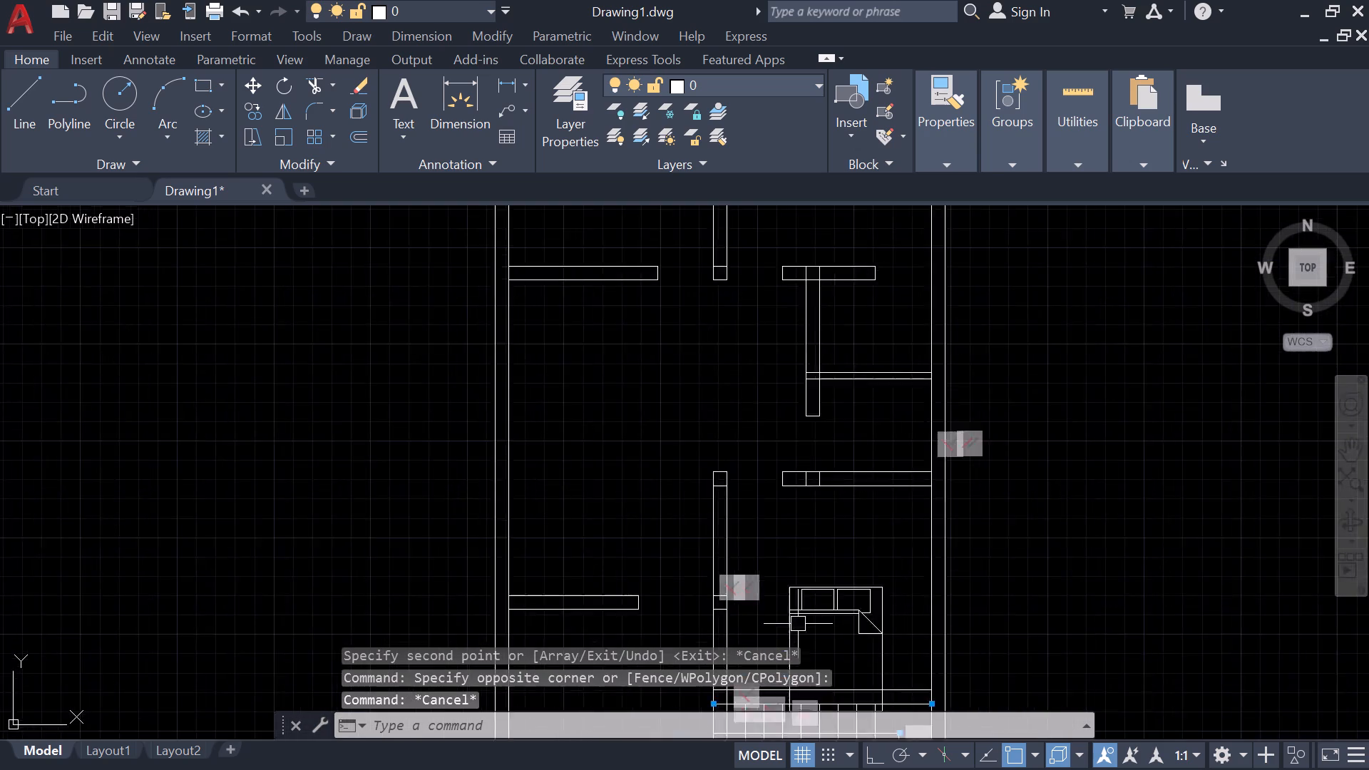
scroll(798, 624, "up", 4)
middle_click_drag(794, 610, 782, 590)
left_click(863, 699)
left_click(656, 519)
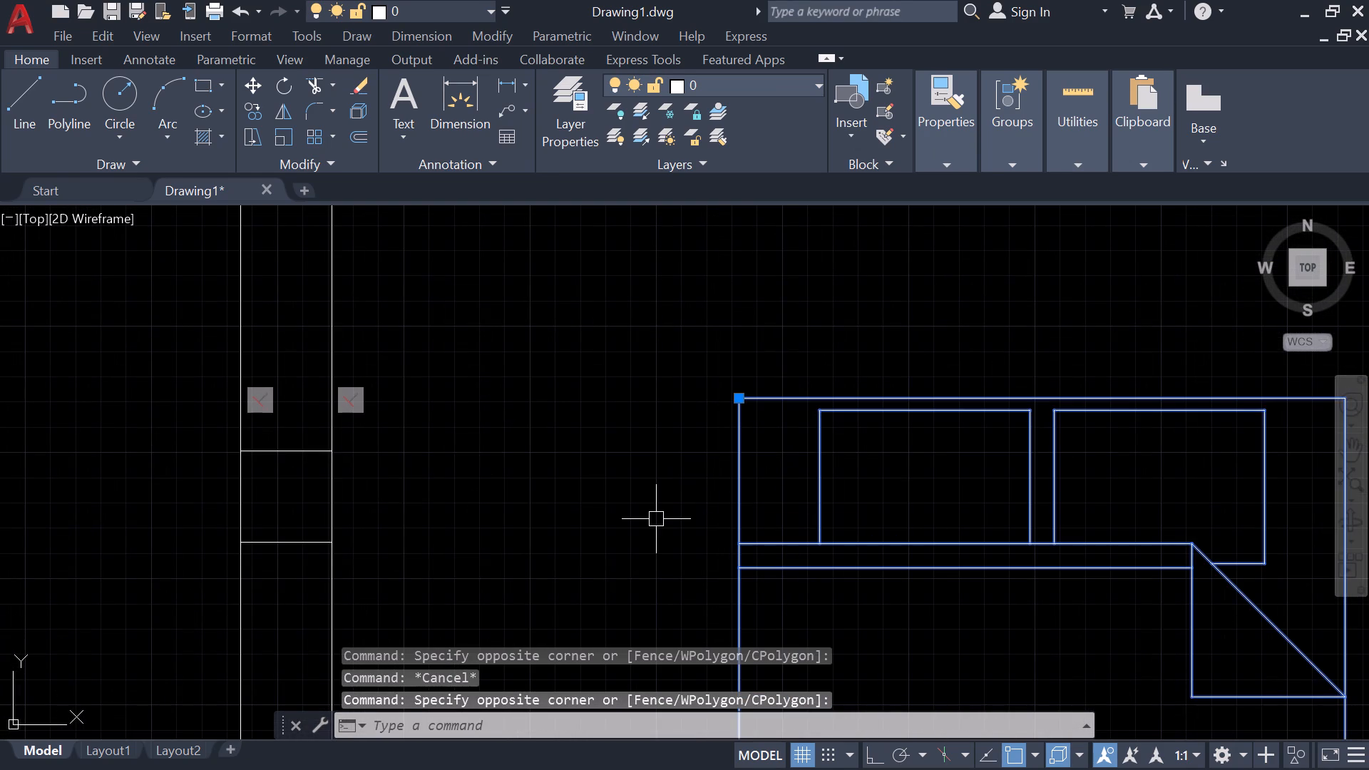
type("ro")
key("Return")
scroll(859, 491, "down", 1)
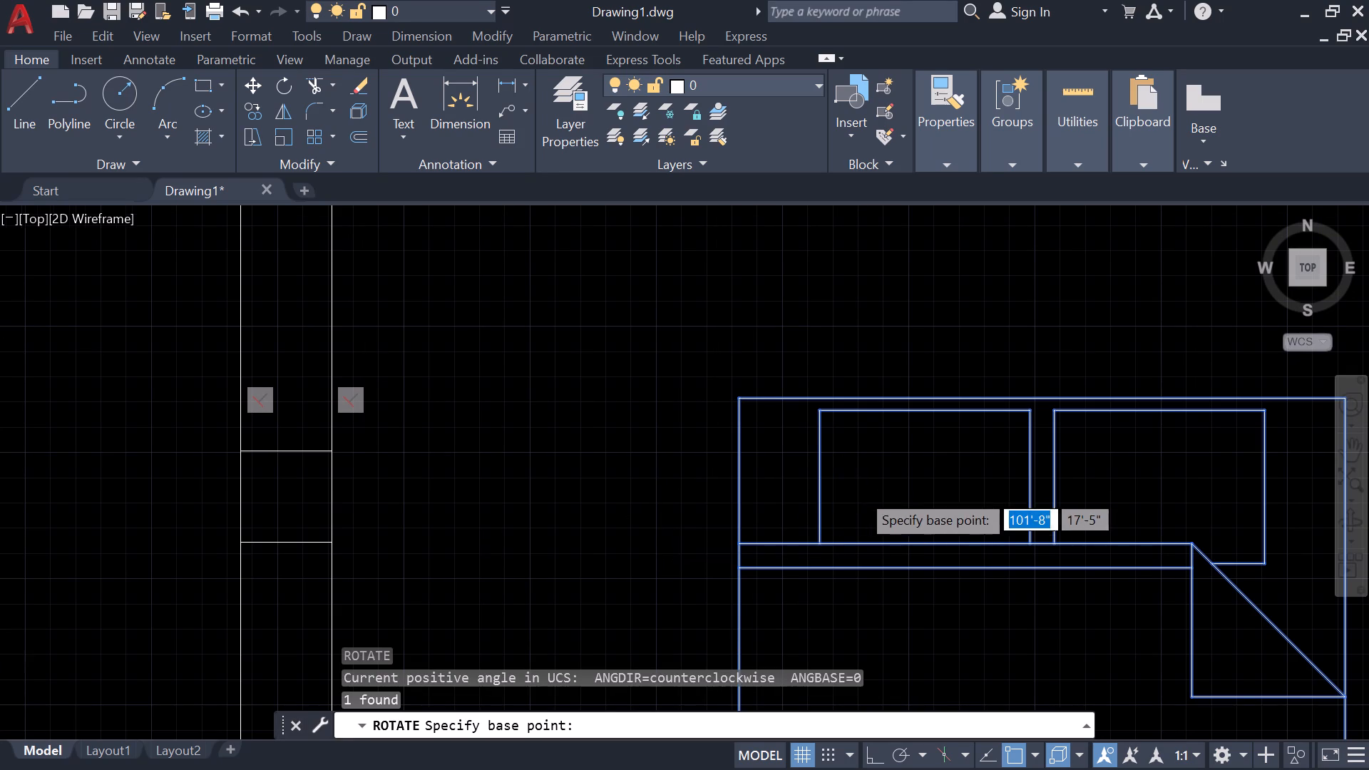
middle_click_drag(854, 491, 712, 420)
scroll(765, 458, "up", 1)
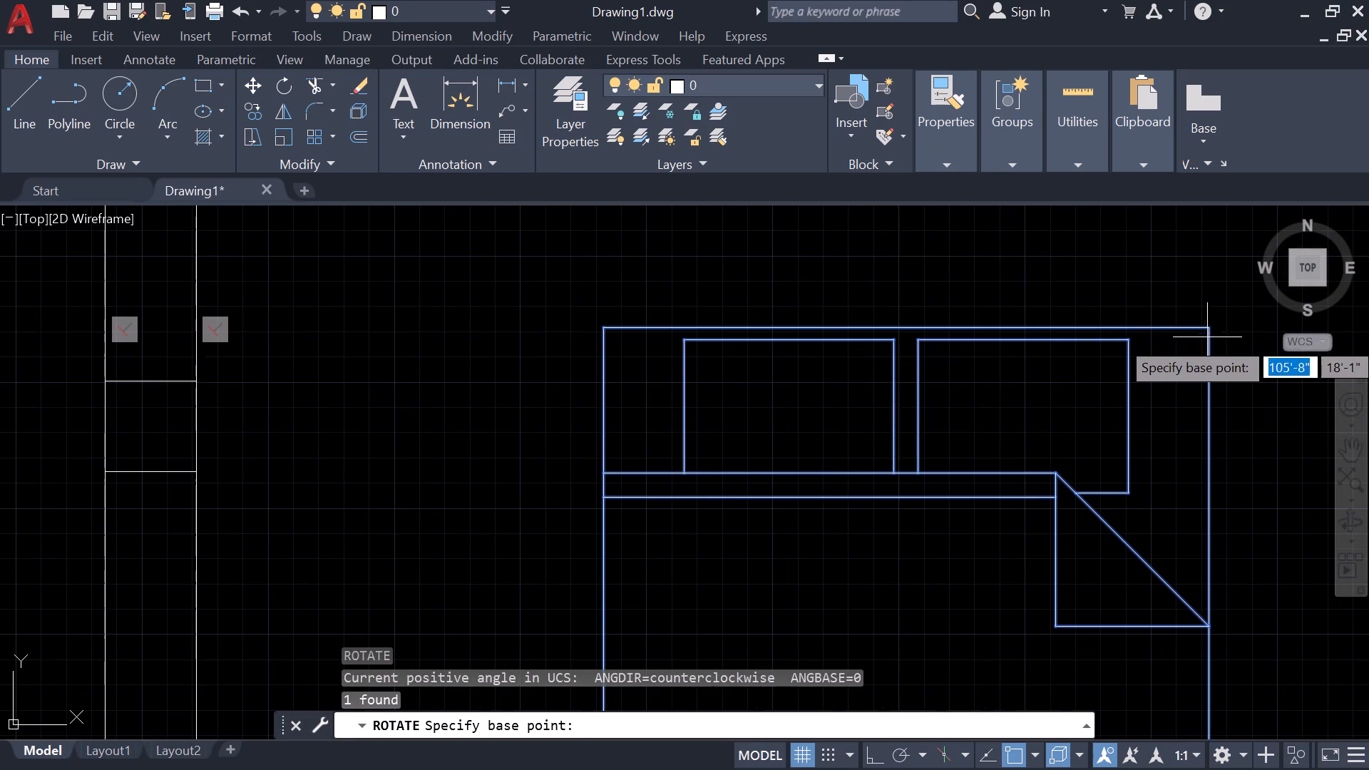
left_click(1201, 329)
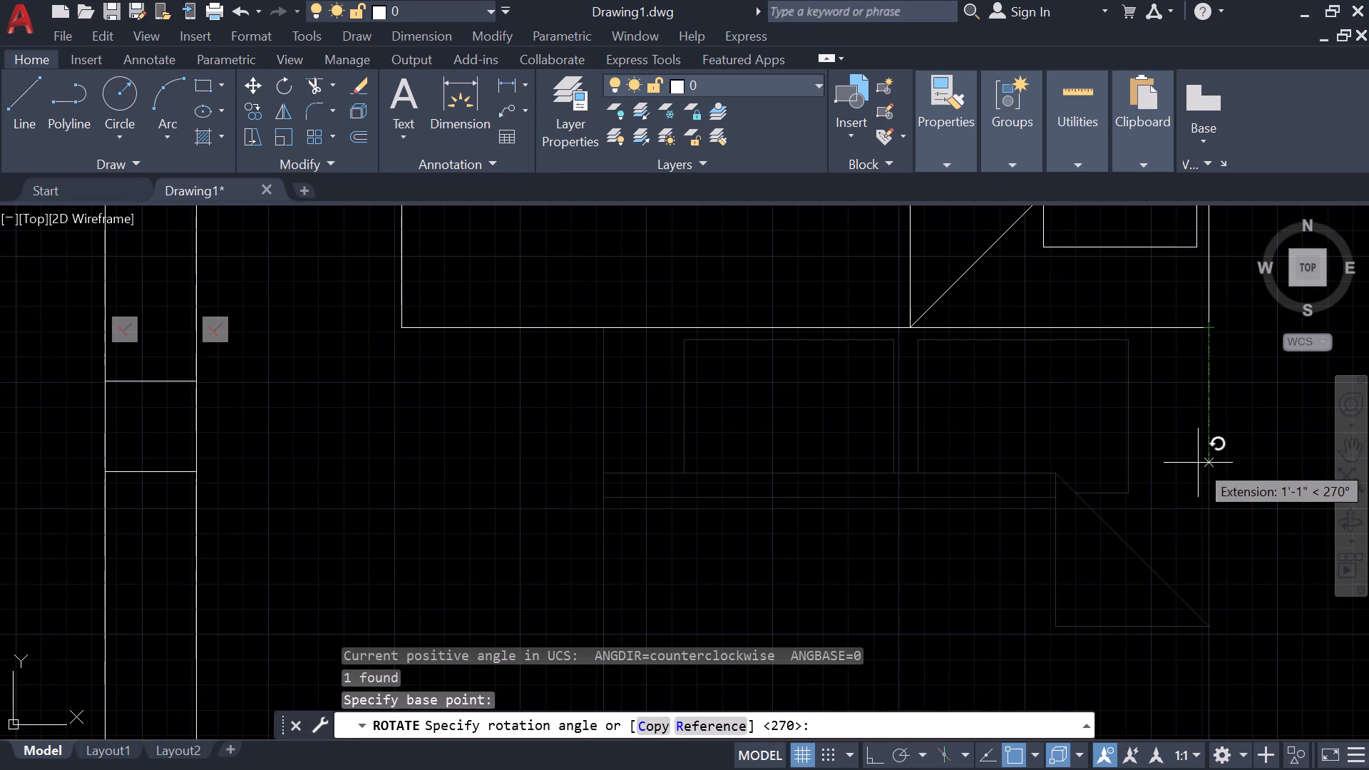
key("shift+F8")
left_click(1198, 463)
key("Escape")
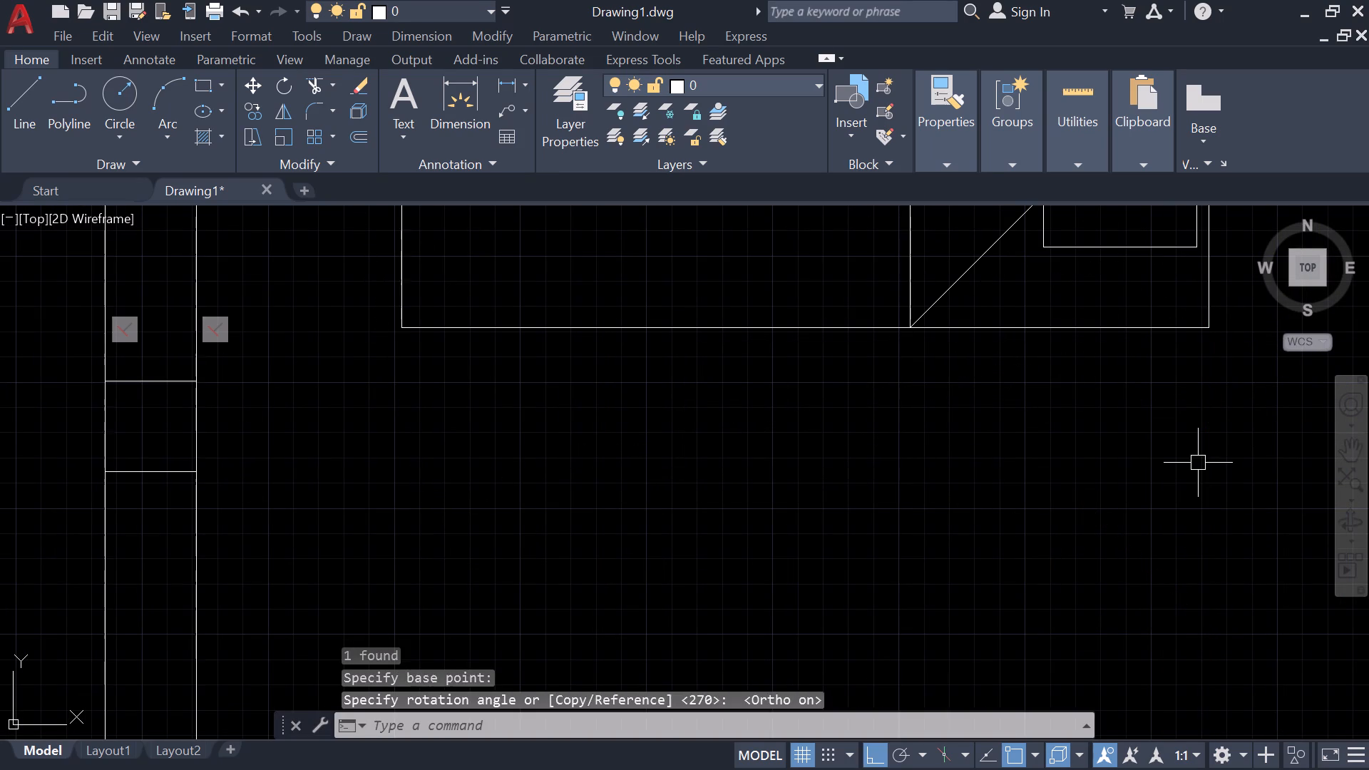
Move the rotated queen bed horizontally by its headboard midpoint onto the inner face of the lower-right bedroom's right wall.
middle_click_drag(1199, 446, 776, 634)
scroll(772, 634, "down", 3)
left_click_drag(806, 577, 796, 577)
left_click(729, 543)
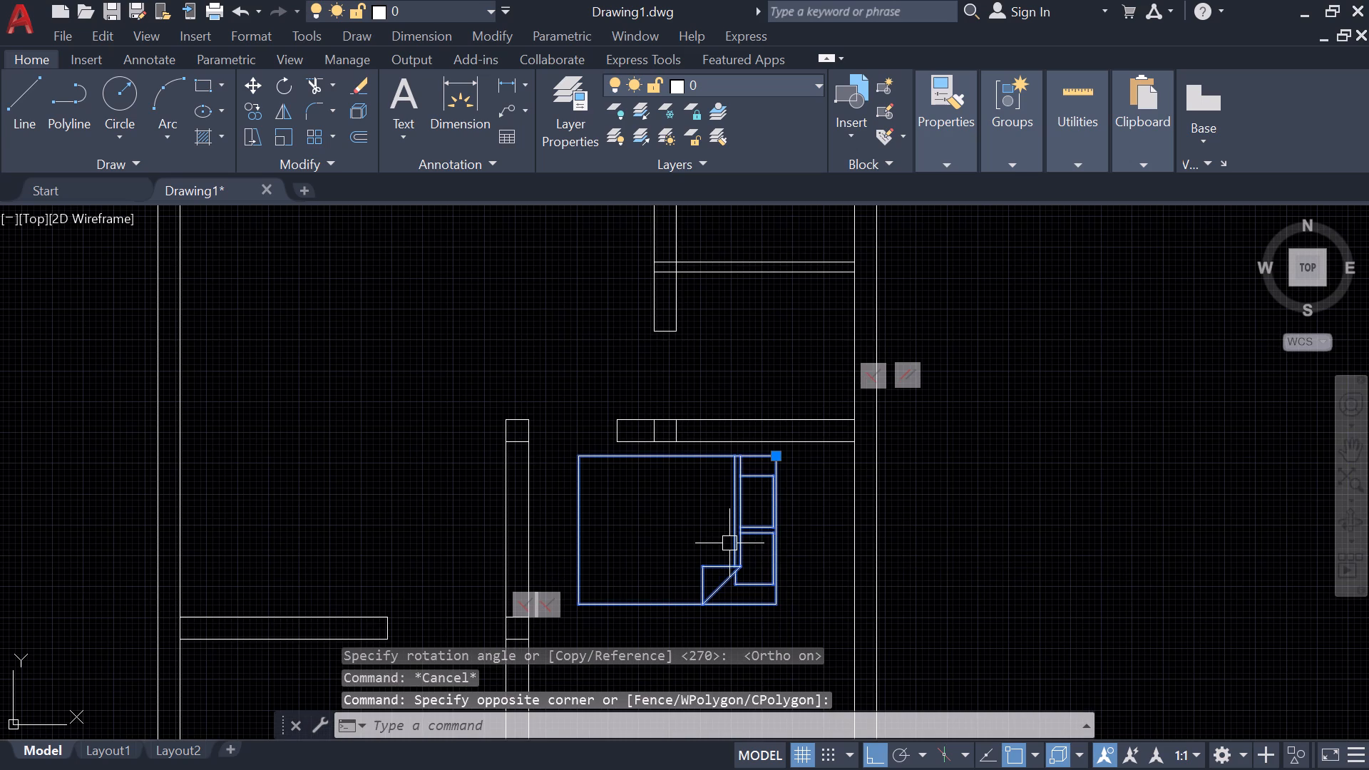
type("m")
key("space")
scroll(782, 532, "up", 3)
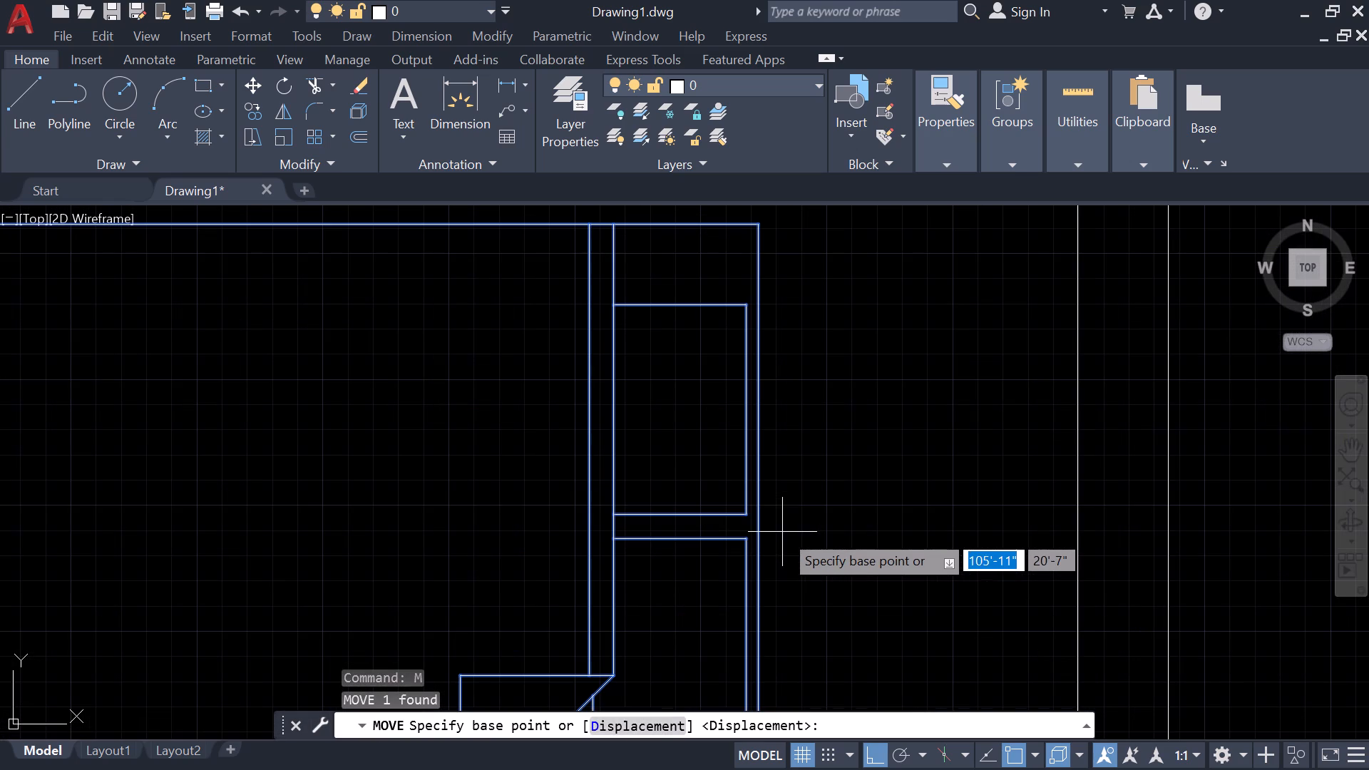
left_click(755, 524)
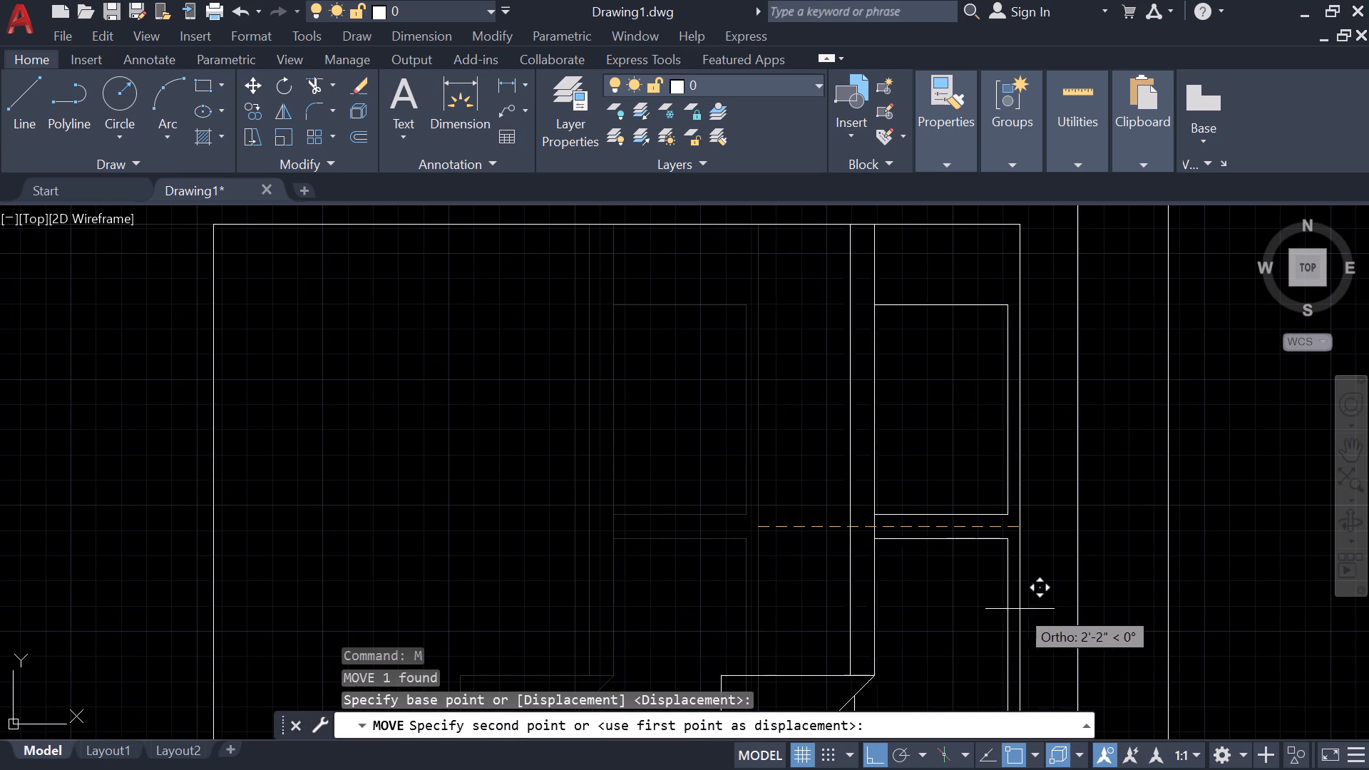
middle_click_drag(1062, 676, 975, 493)
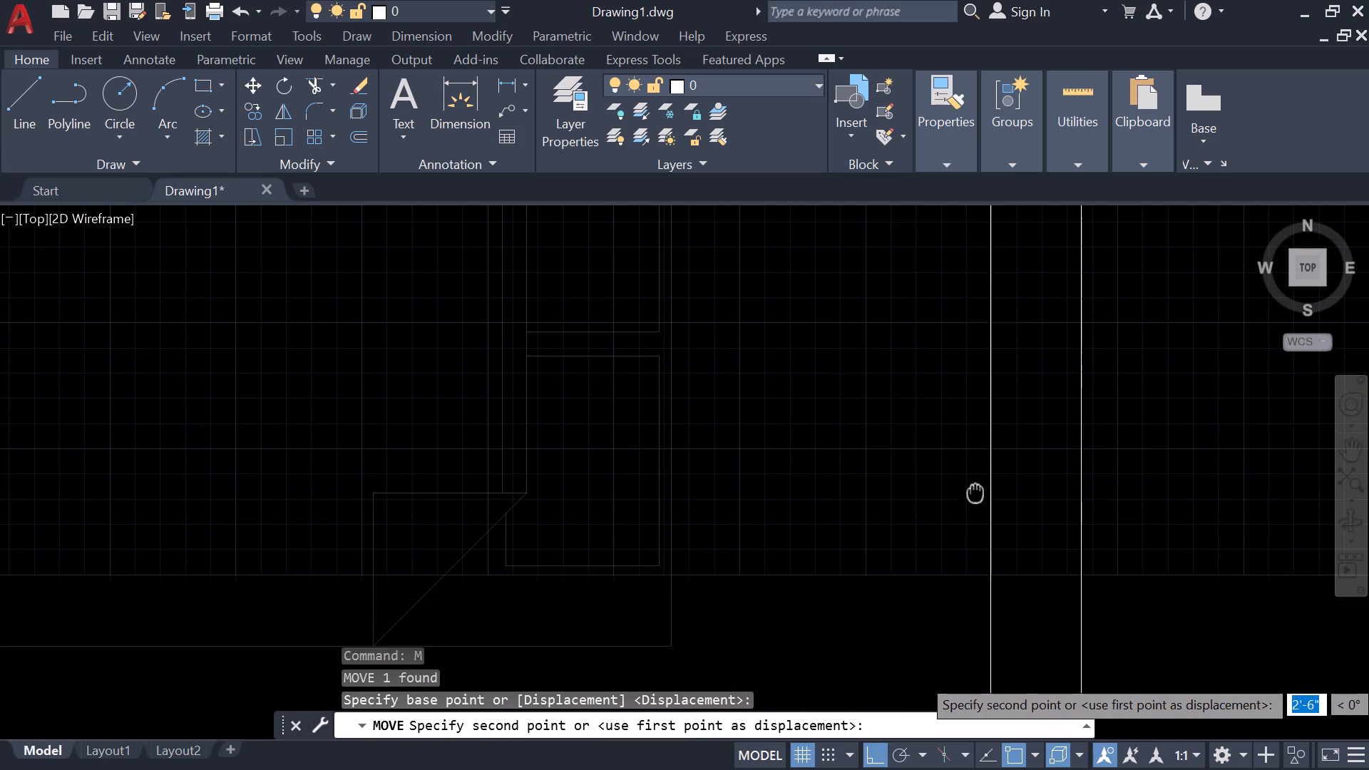
left_click(993, 527)
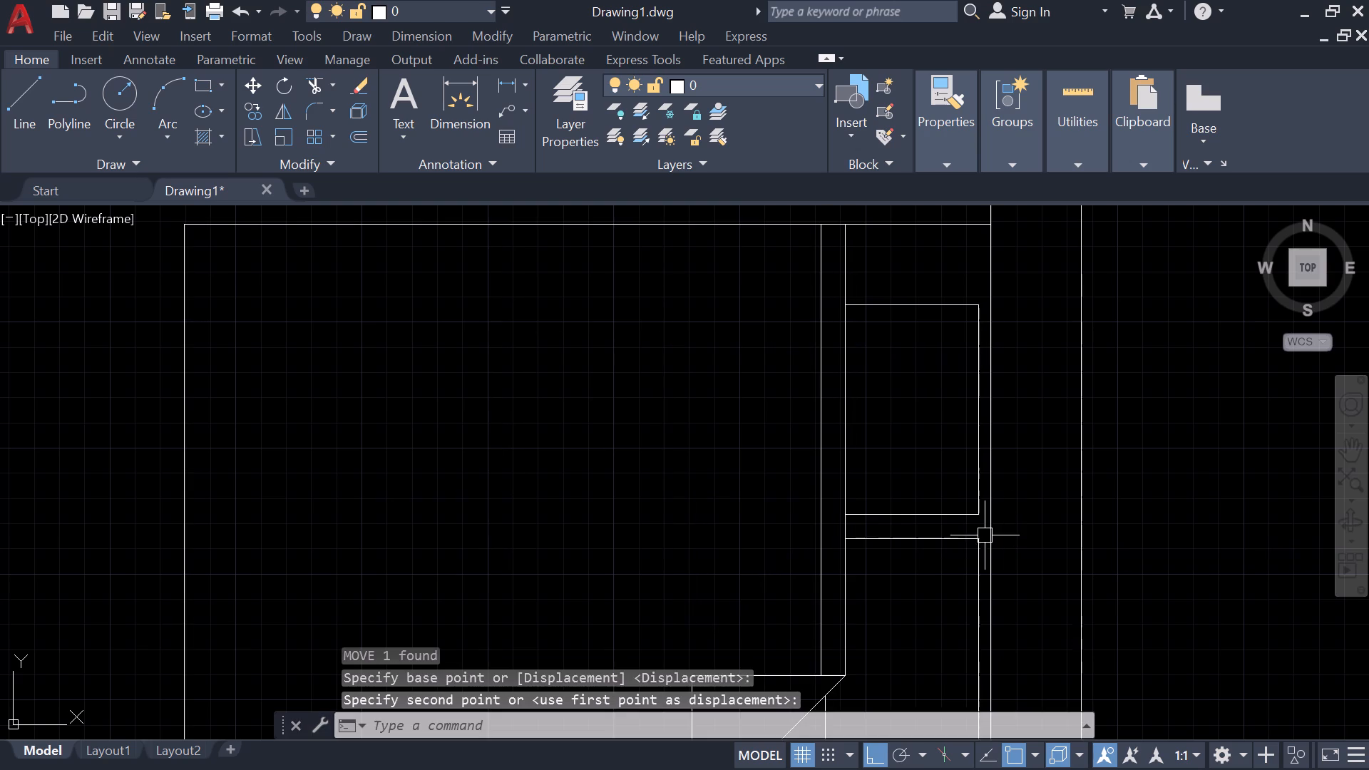
Move the rotated queen bed down about 1'-0" along the right wall, towards the middle of the lower-right bedroom.
scroll(959, 555, "down", 3)
scroll(902, 559, "down", 1)
middle_click_drag(892, 553, 796, 352)
scroll(823, 396, "up", 2)
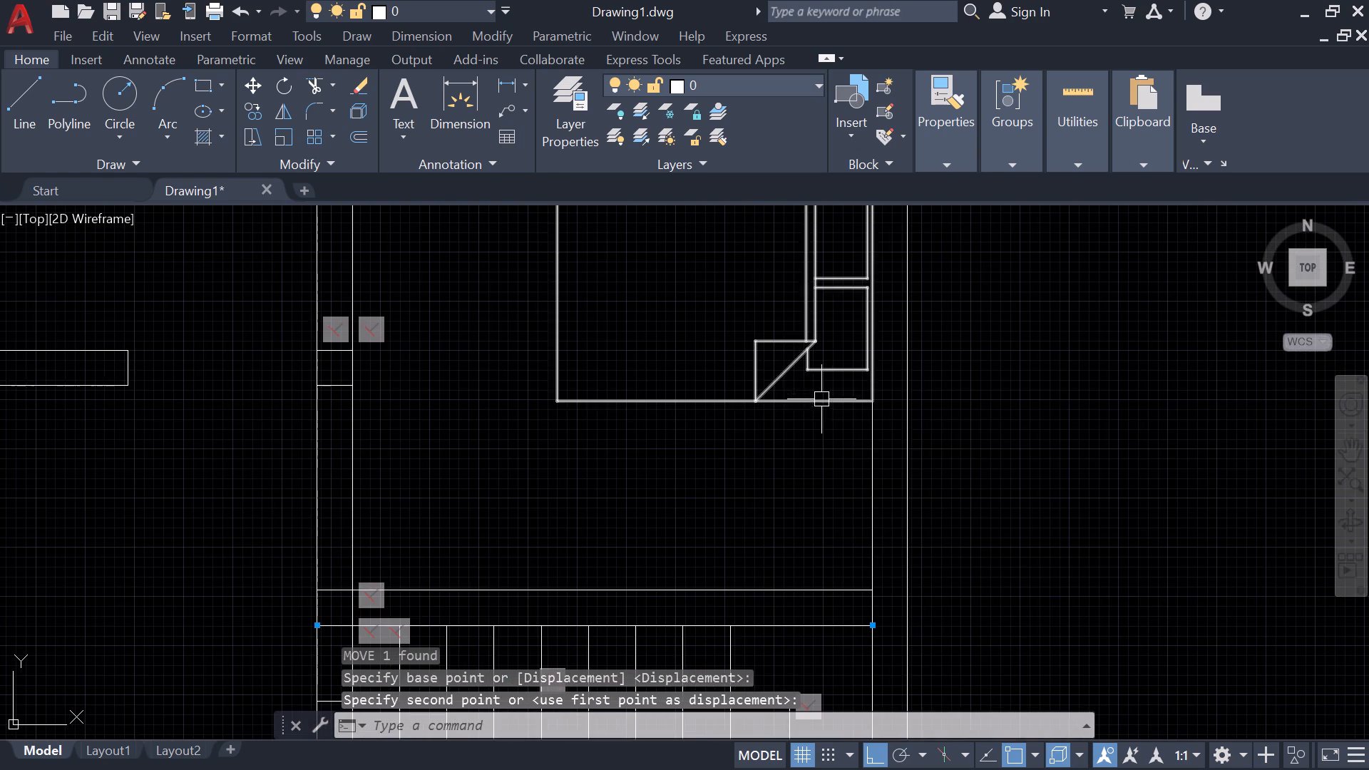
left_click(819, 421)
left_click(772, 356)
type("m")
key("space")
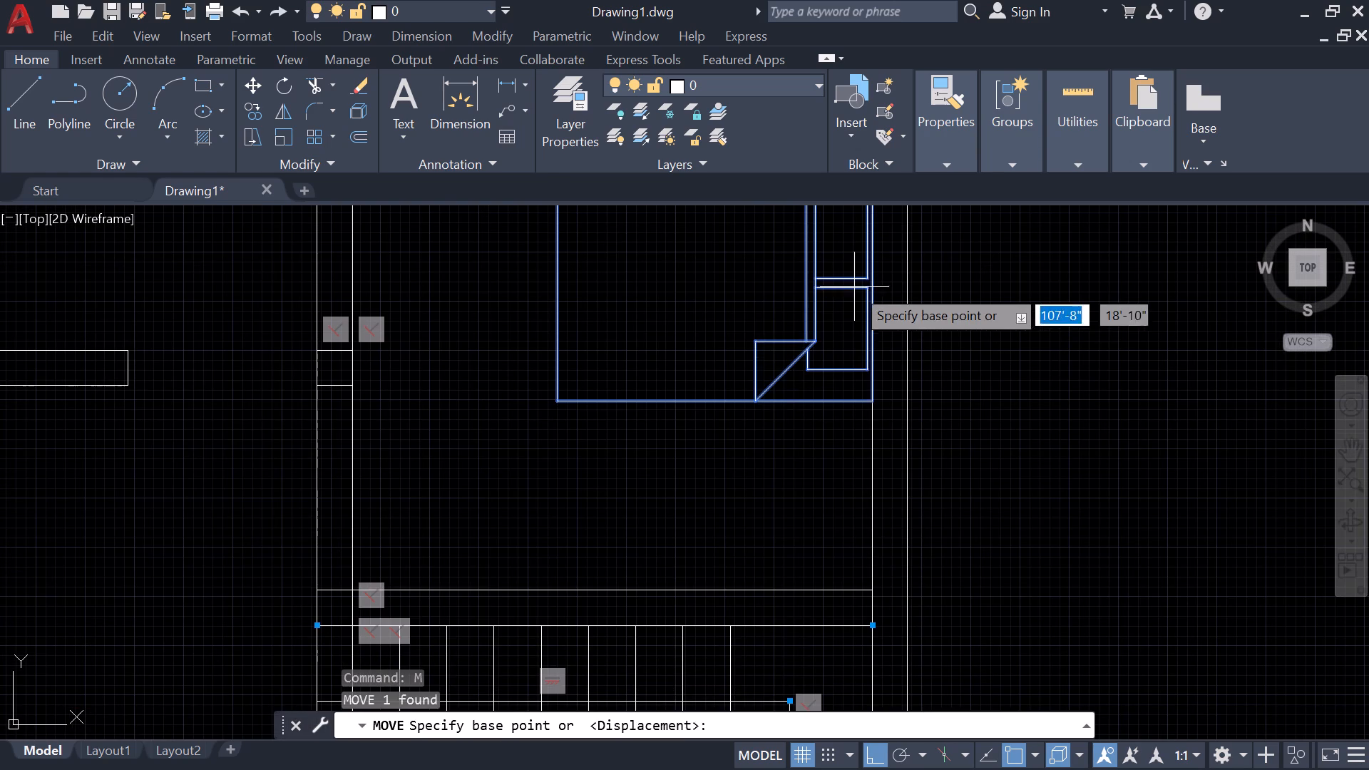
left_click(871, 283)
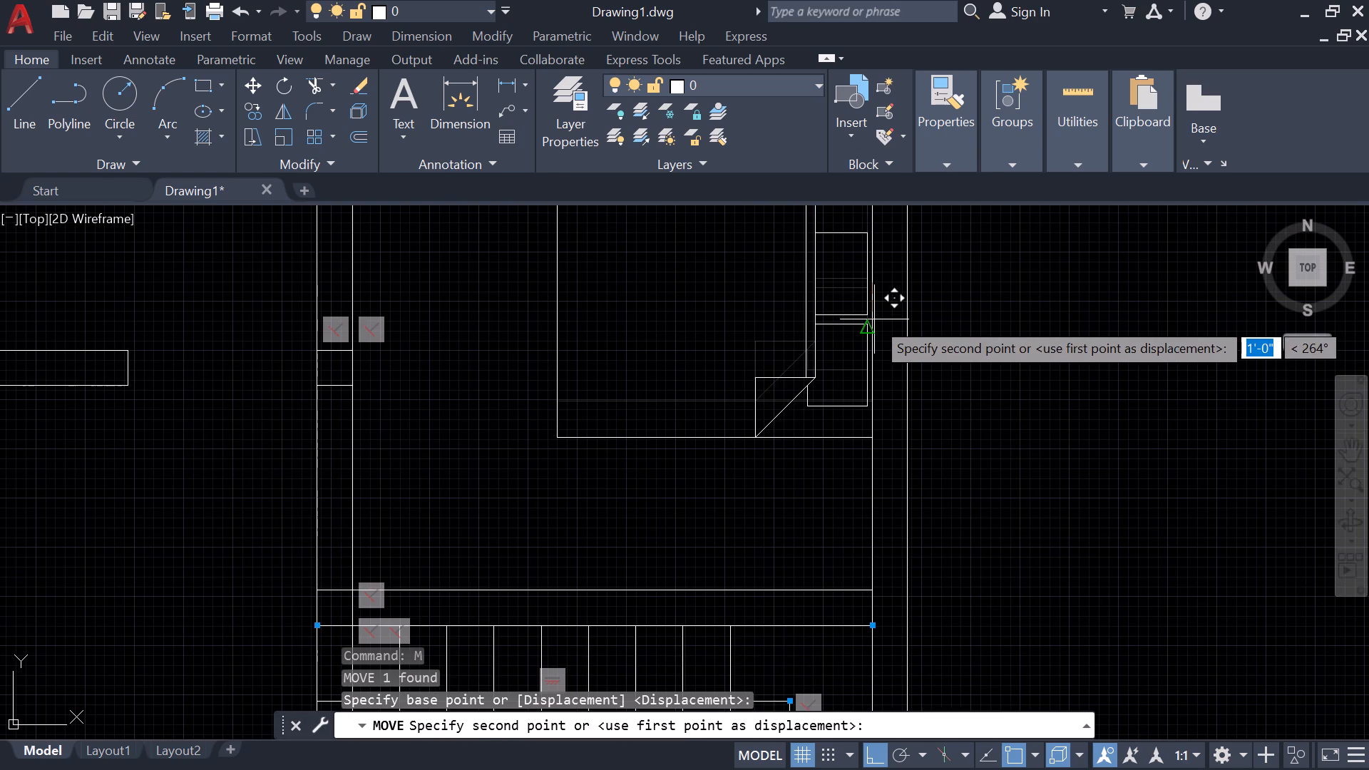
left_click(874, 319)
key("Escape")
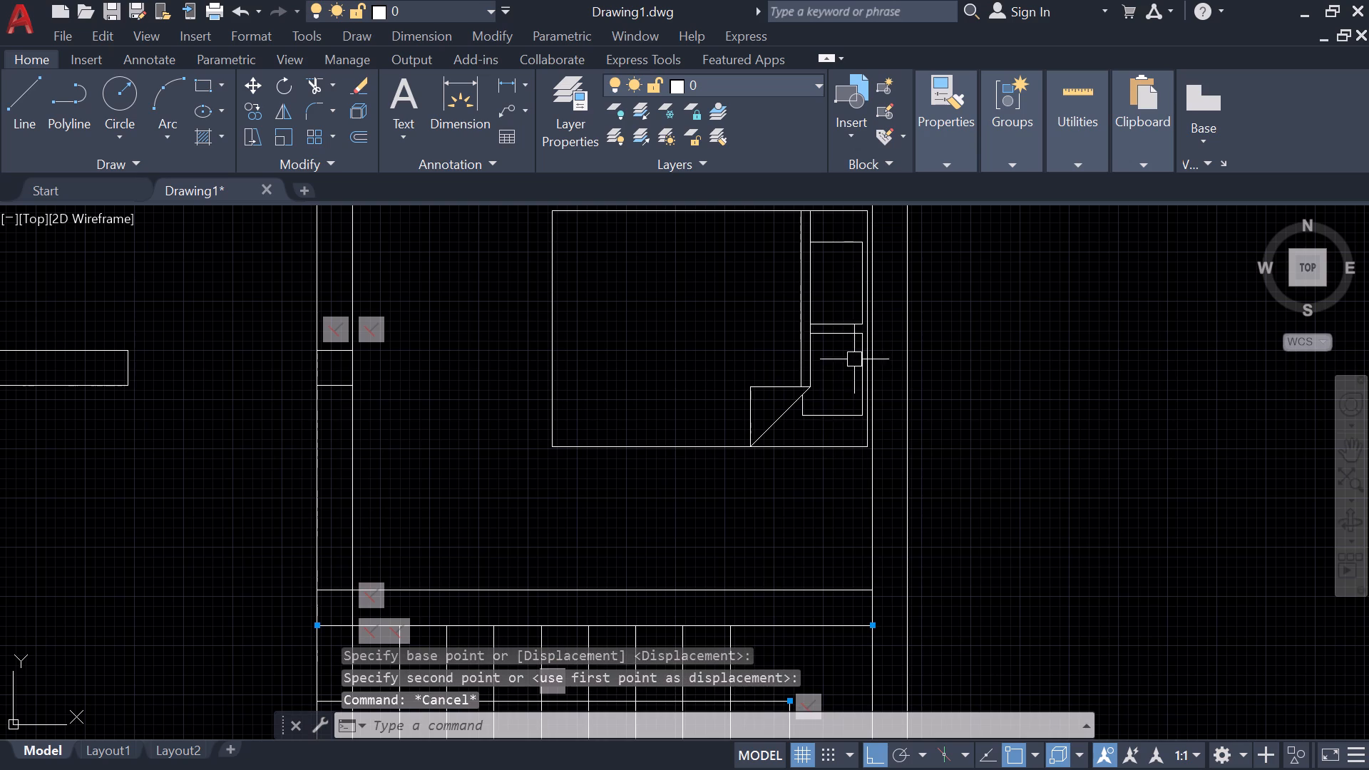
Move the rotated queen bed horizontally to the right so its headboard sits flush against the right wall's inner face.
scroll(865, 351, "up", 4)
left_click(883, 365)
scroll(848, 314, "up", 1)
middle_click_drag(848, 314, 801, 426)
key("m")
key("space")
left_click(859, 260)
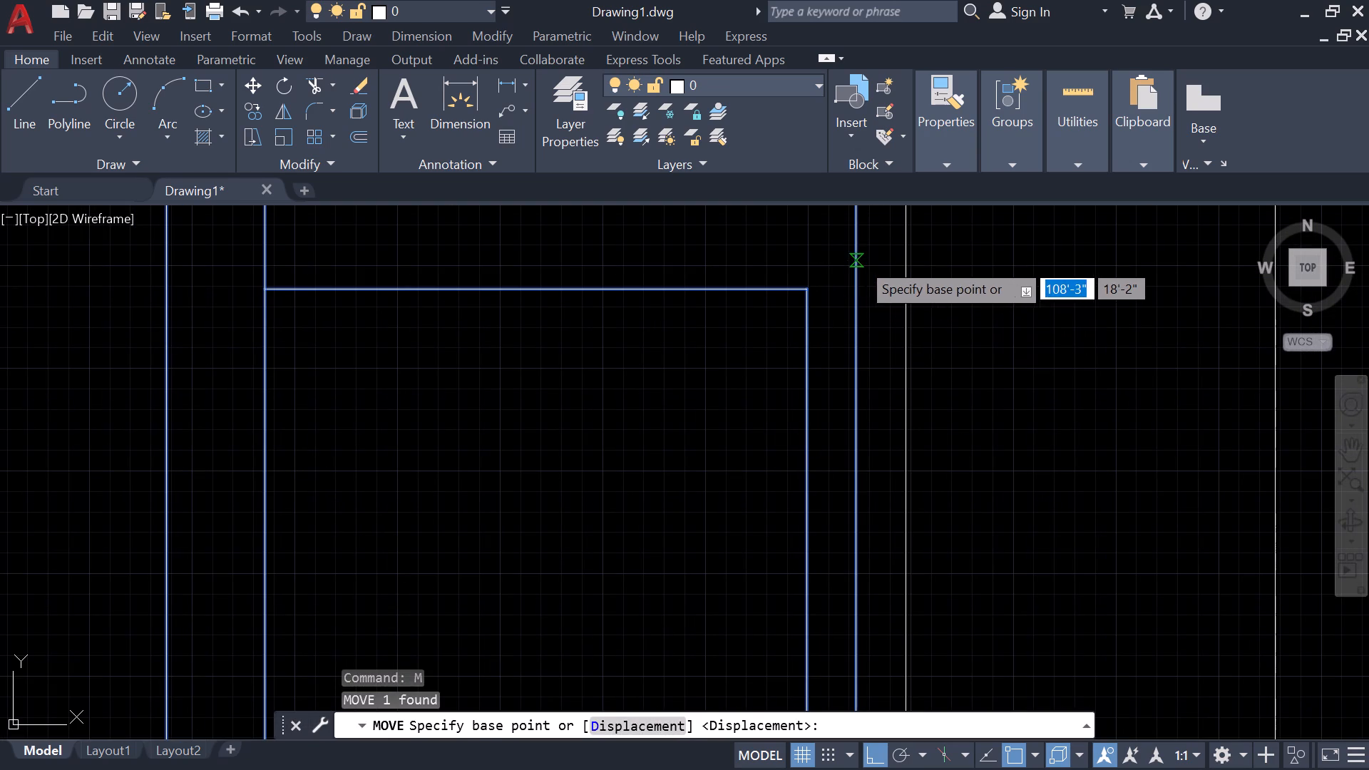
left_click(902, 265)
scroll(863, 381, "down", 2)
scroll(814, 344, "down", 3)
middle_click_drag(804, 369, 759, 503)
key("Escape")
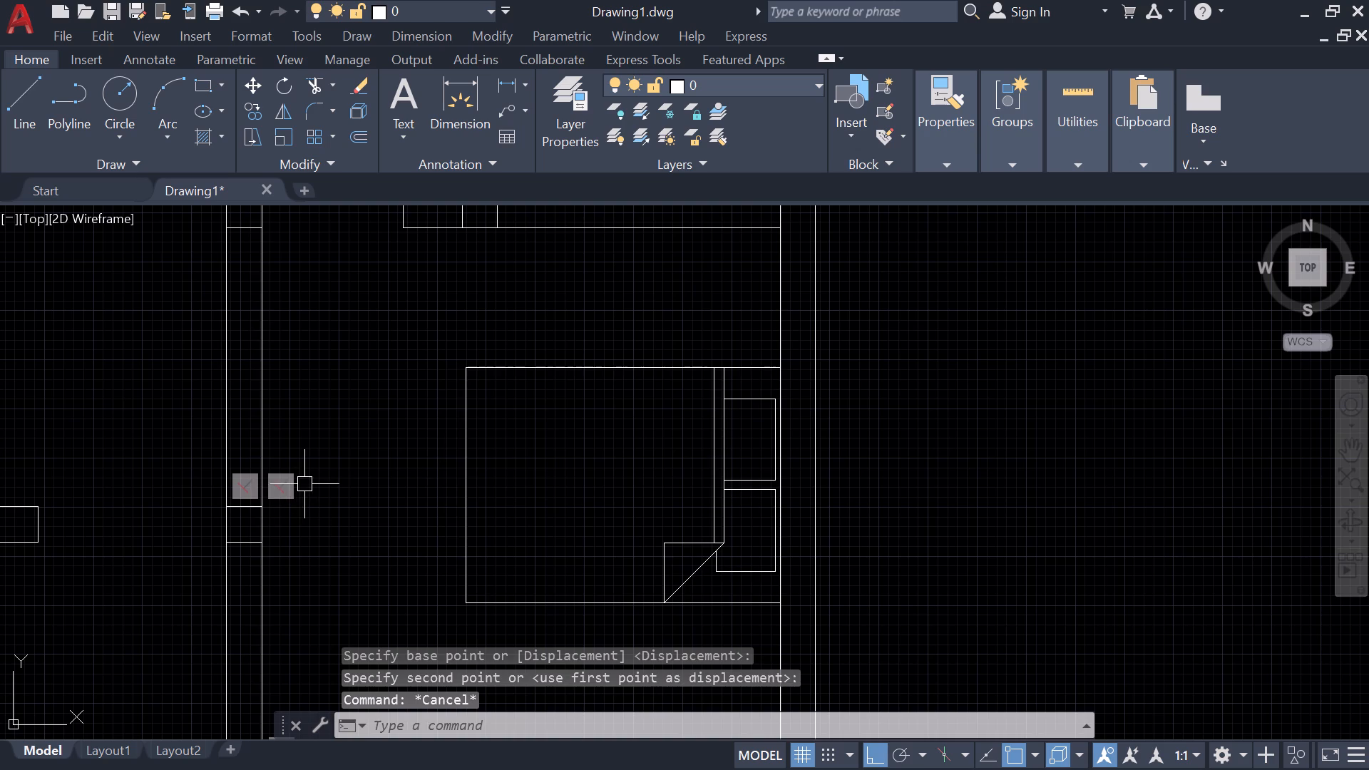
Hide the constraint marker beside the inner face of the lower-right bedroom's left wall.
left_click(288, 505)
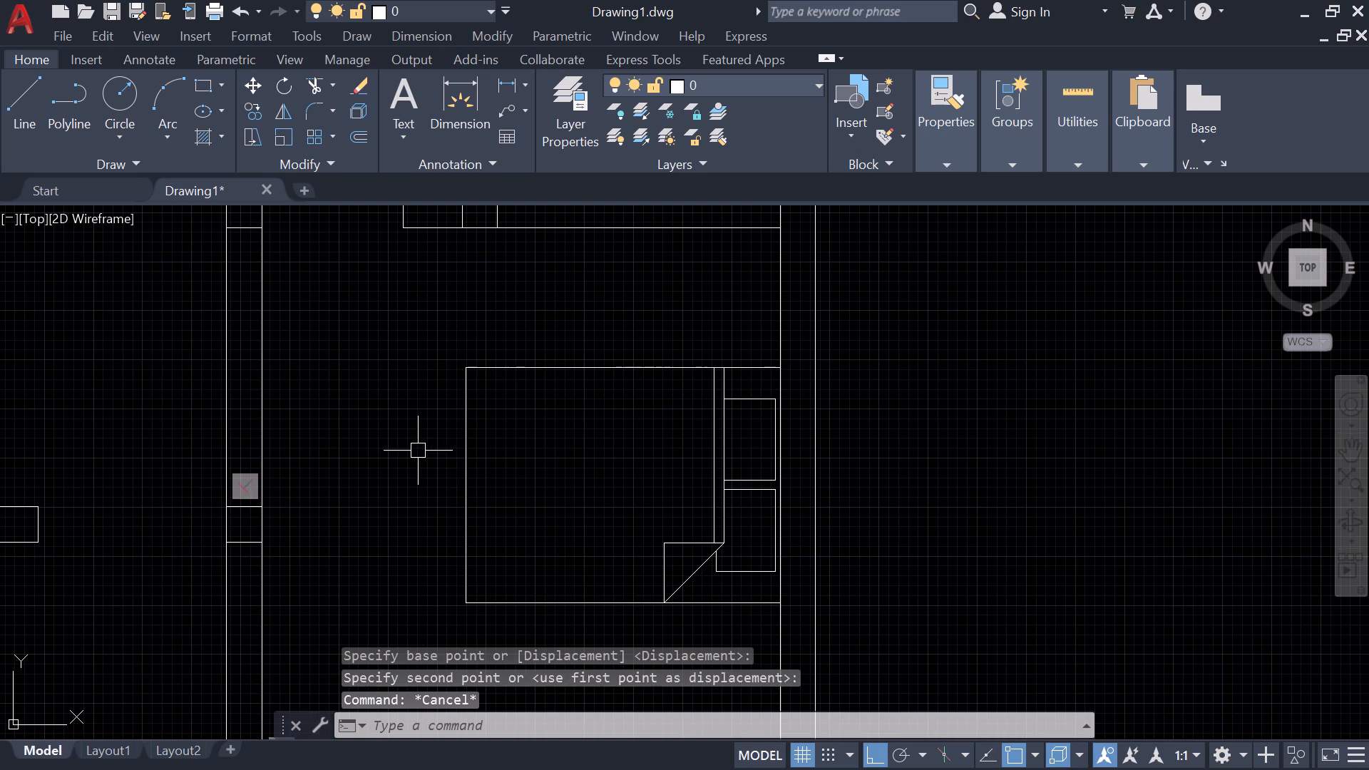
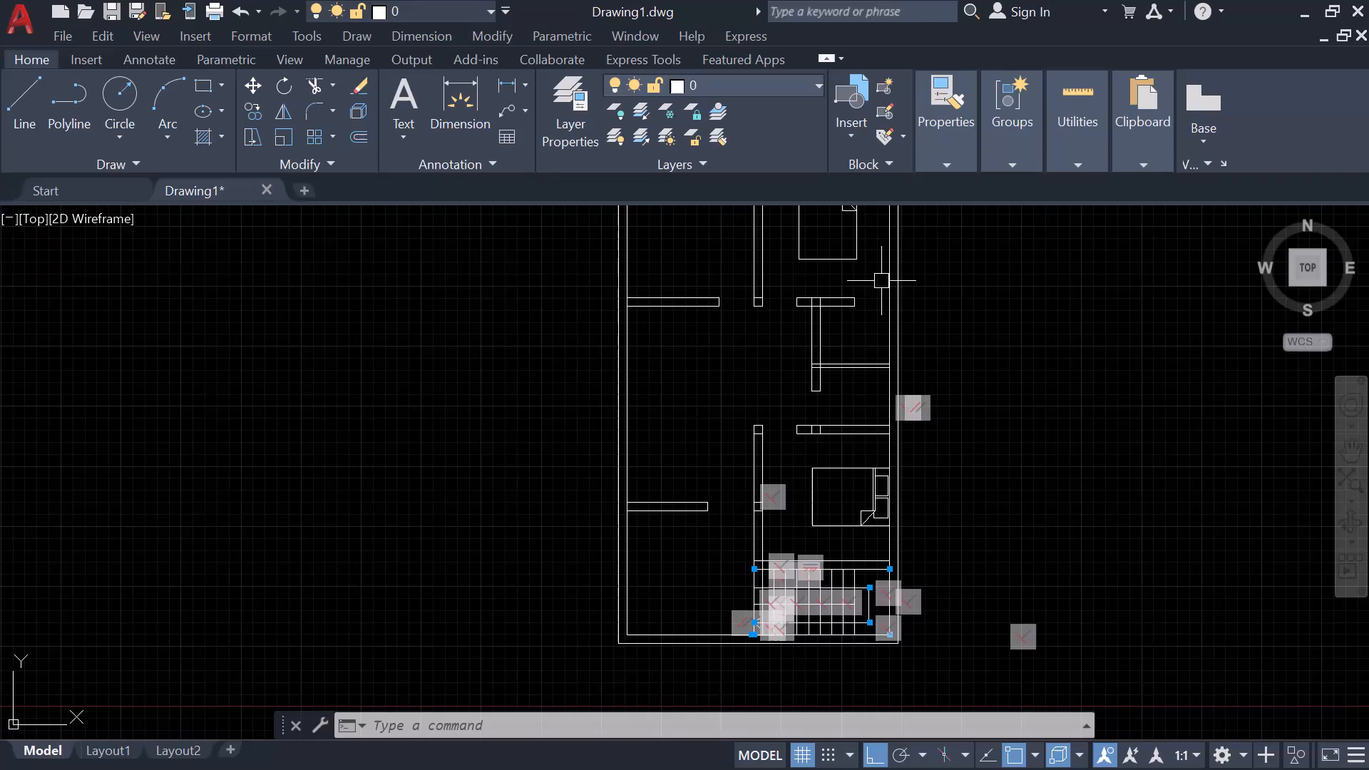
Draw a counter rectangle about 11' wide and 3' deep along the top wall of the upper-left room, spanning wall to wall.
middle_click_drag(765, 294, 771, 369)
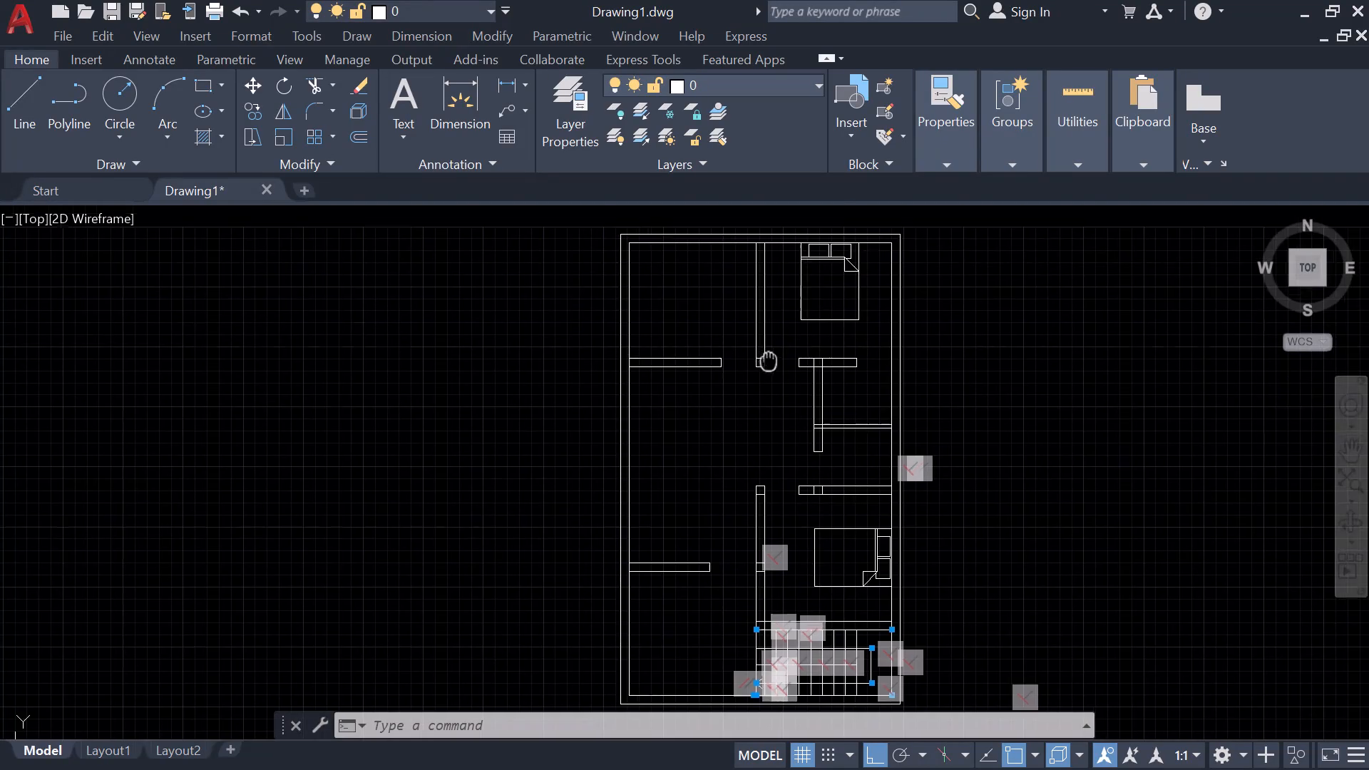
middle_click_drag(771, 369, 784, 396)
scroll(784, 396, "up", 1)
scroll(749, 332, "up", 1)
middle_click_drag(617, 277, 625, 386)
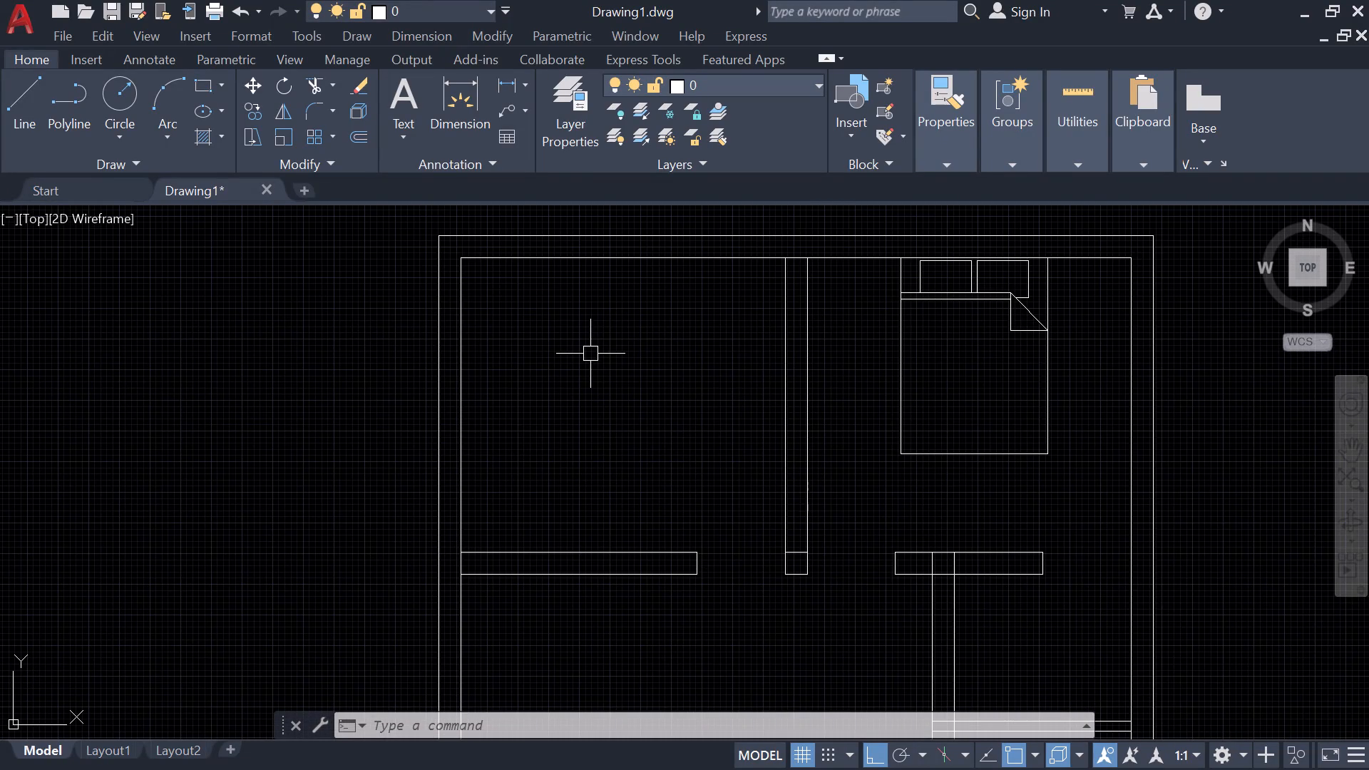
type("rec")
key("space")
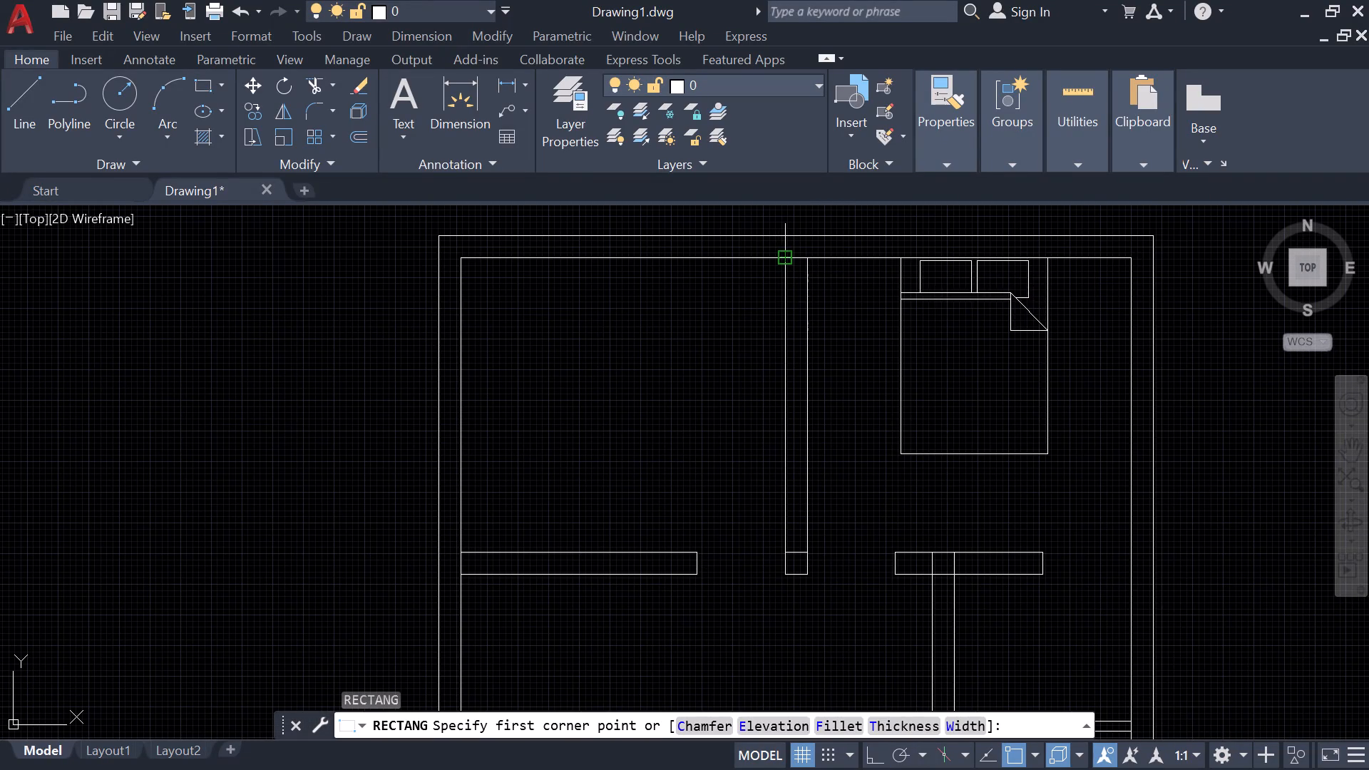
left_click(782, 258)
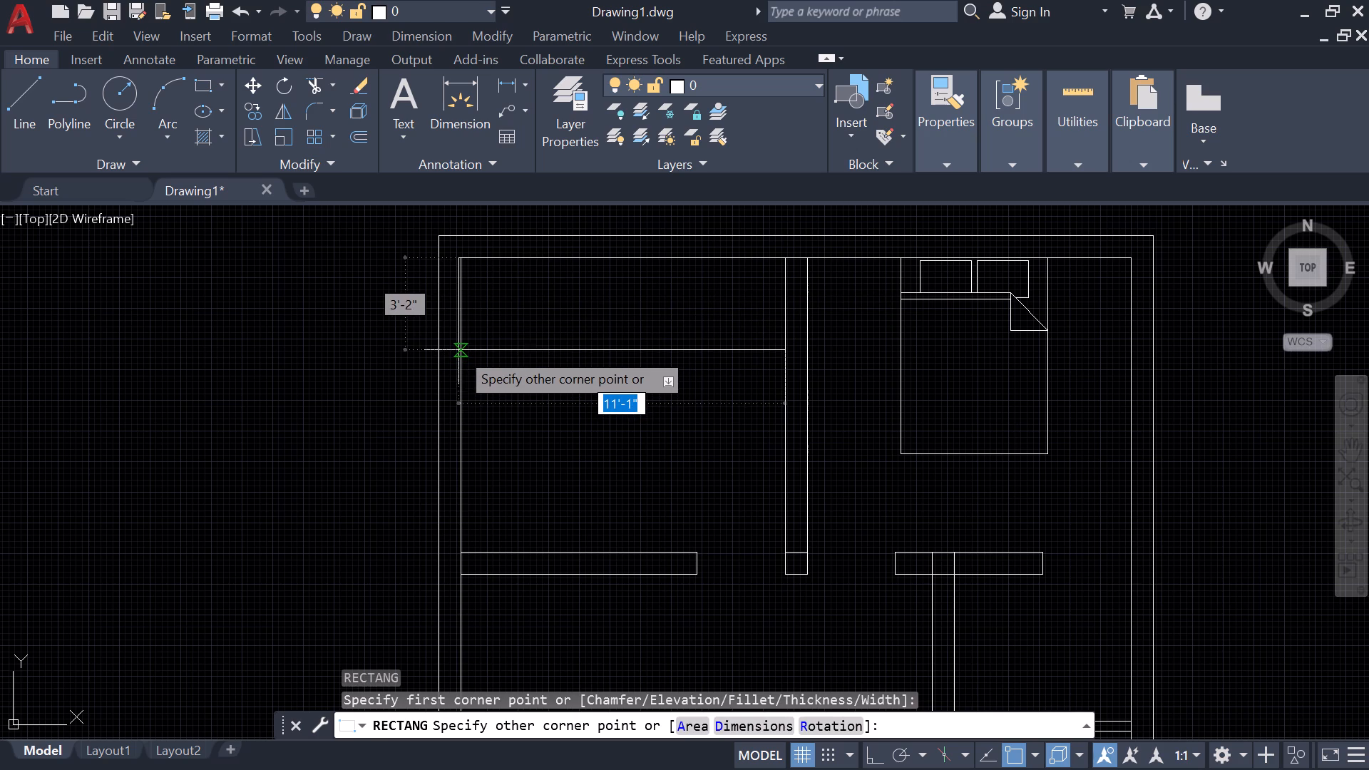
left_click(462, 346)
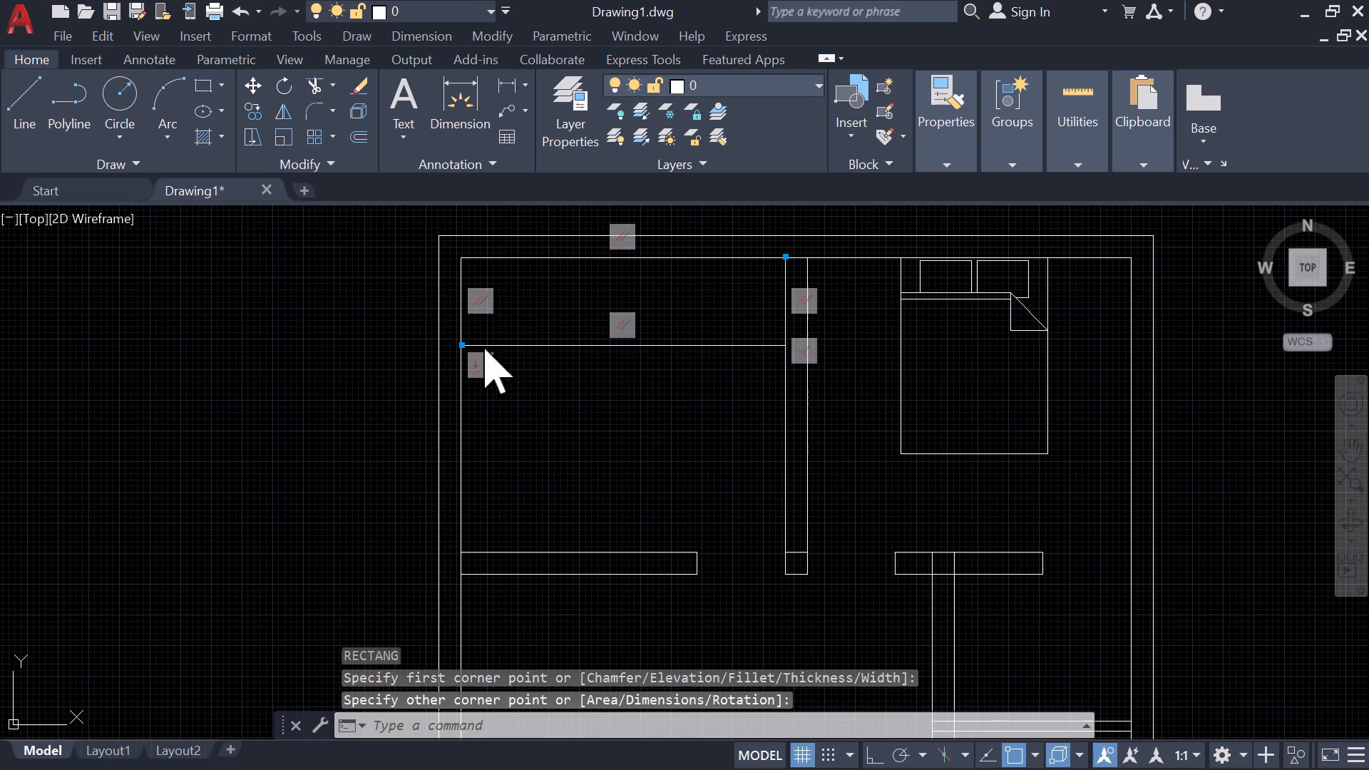
key("Escape")
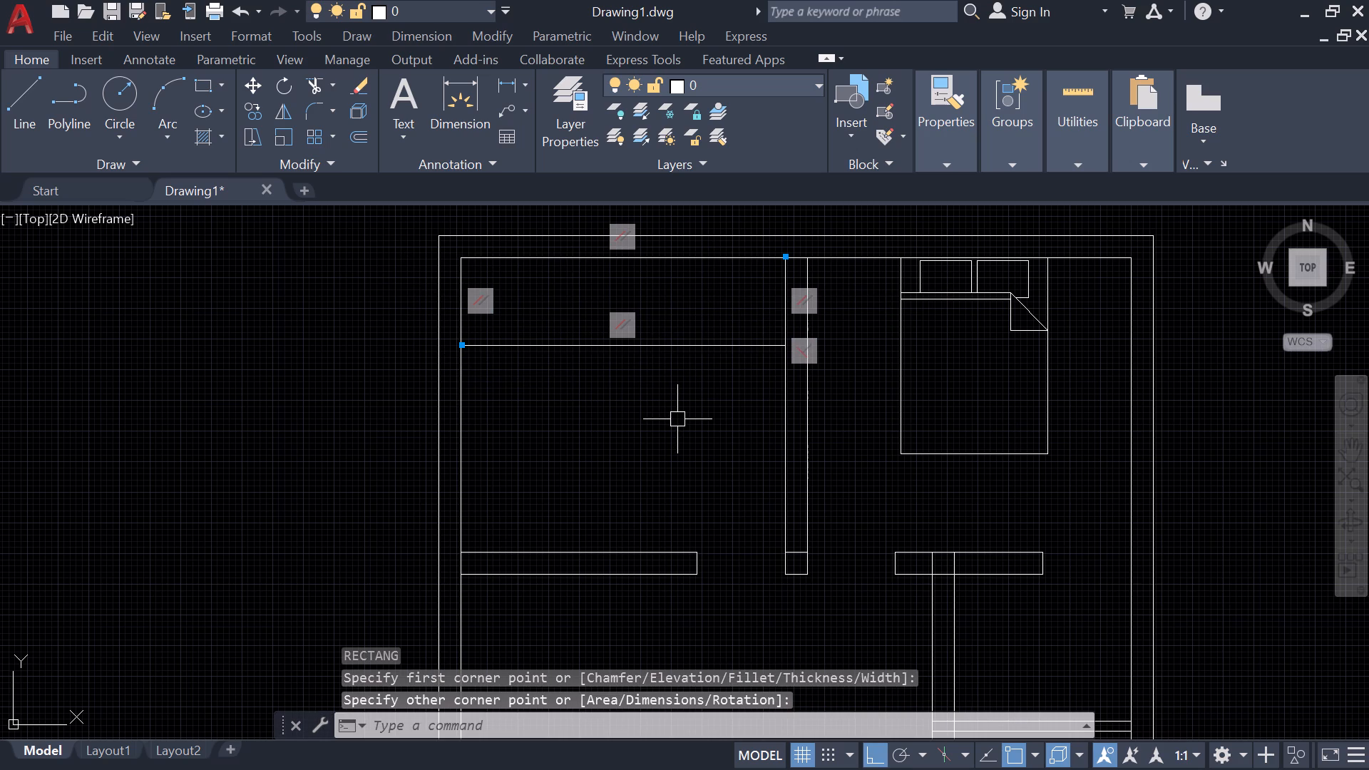
Draw a second counter rectangle about 2'-3" wide and 10'-1" long down the upper-left room's left wall, from its top corner to the lower partition.
type("rec")
key("space")
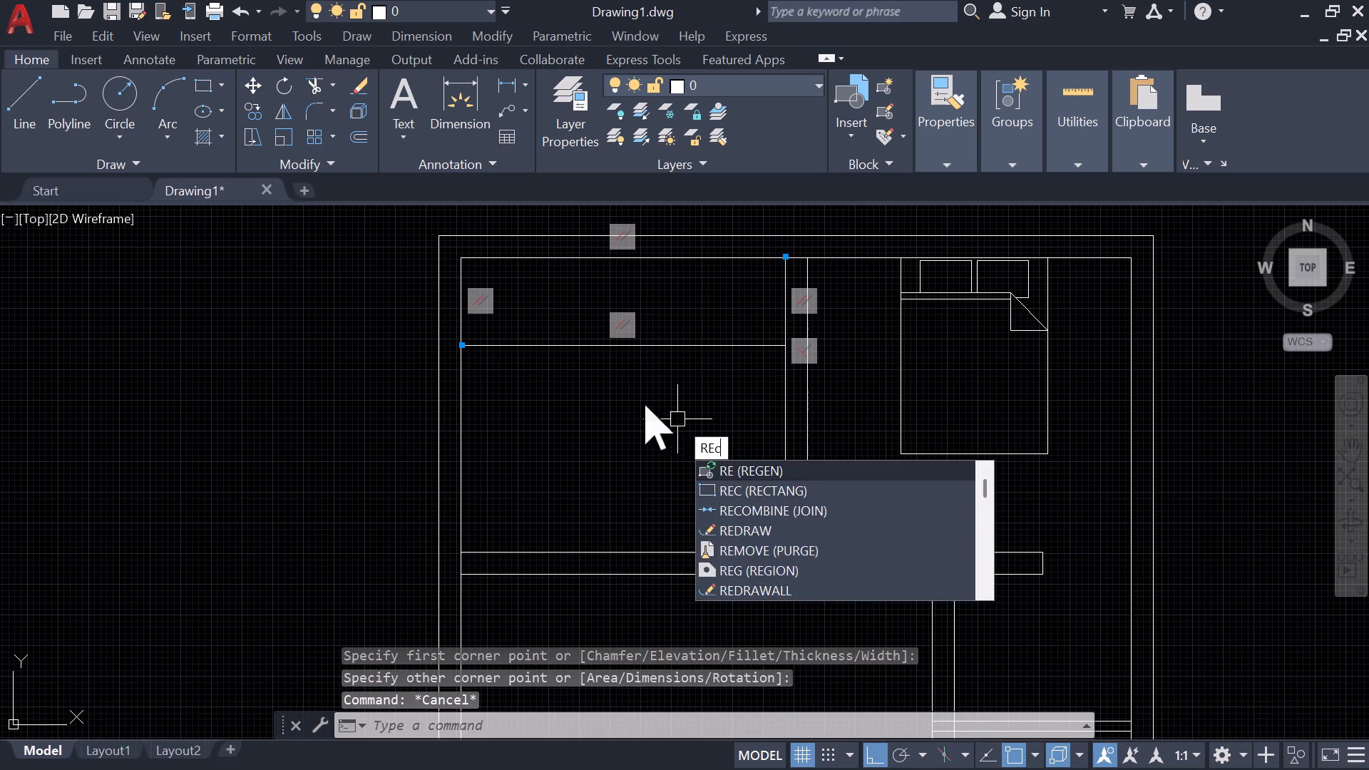
left_click(463, 261)
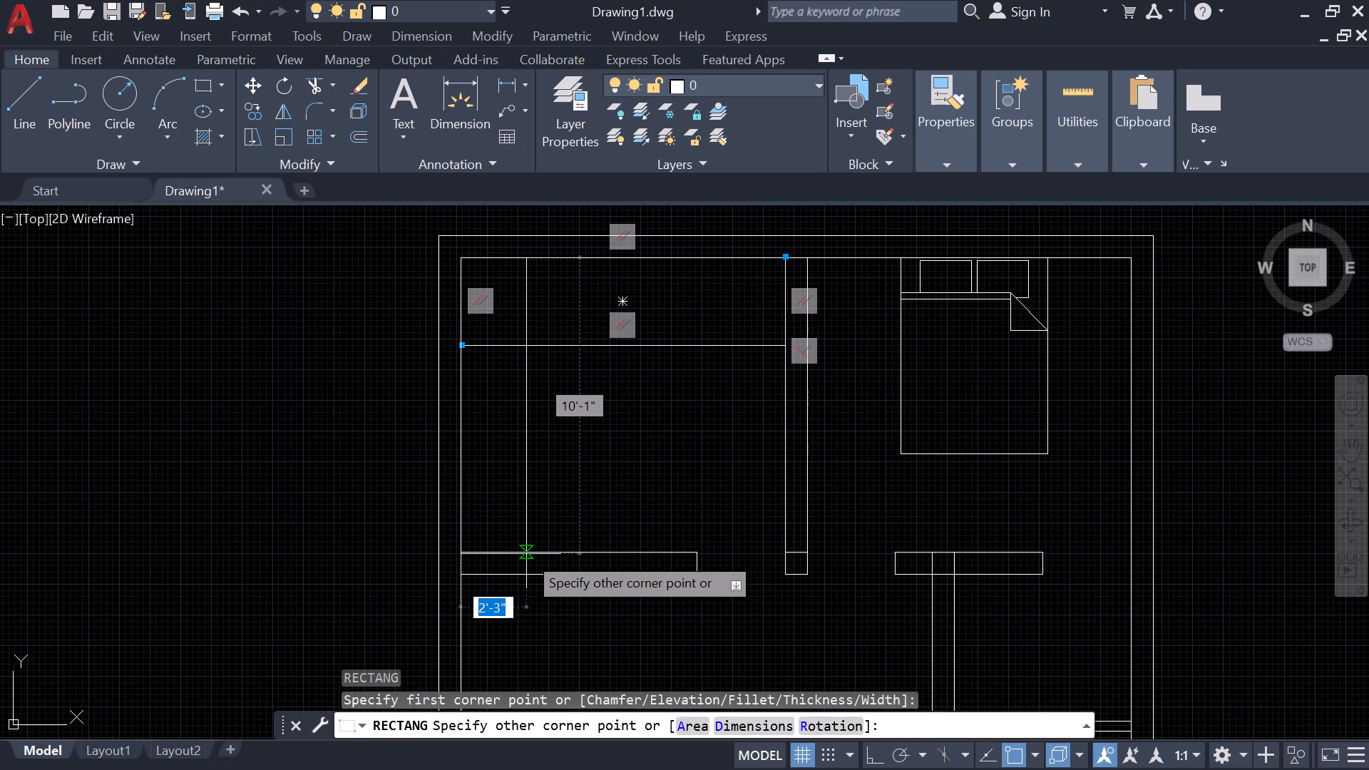
left_click(528, 552)
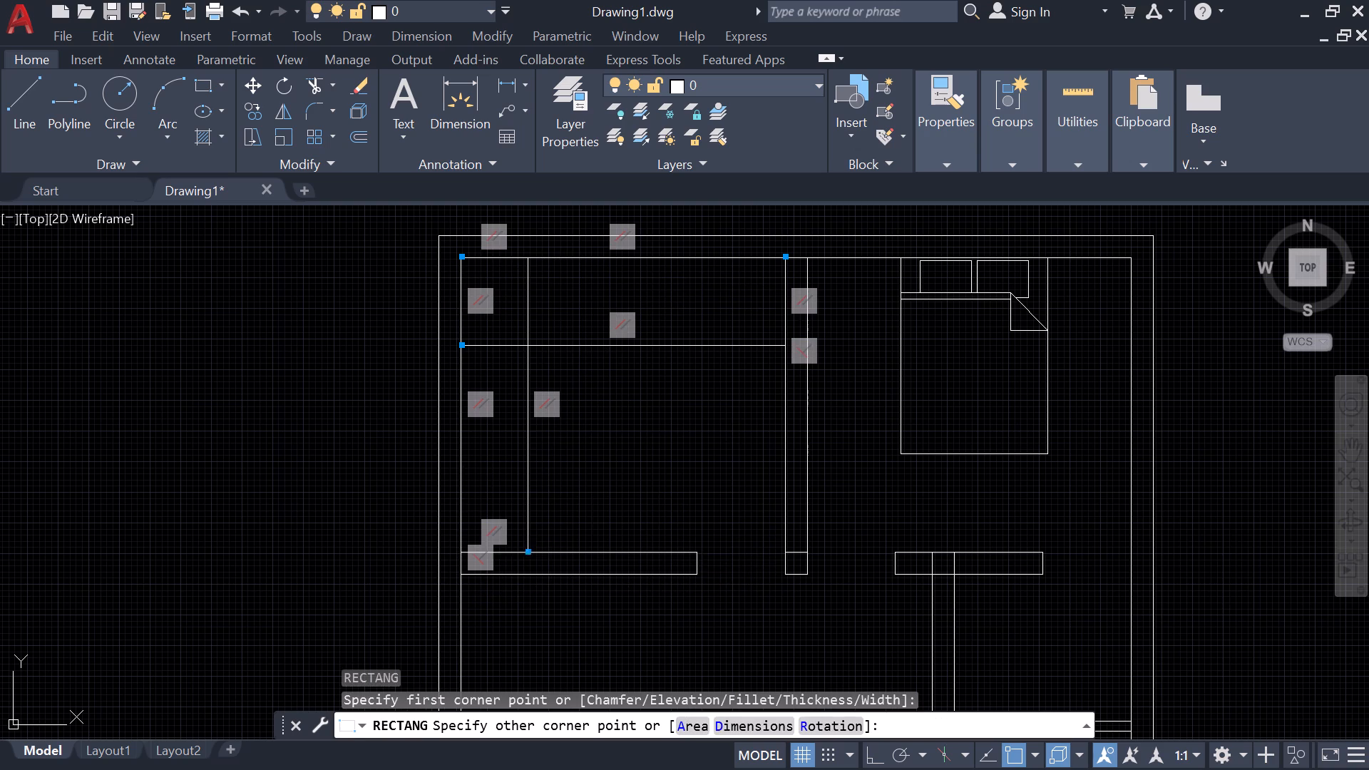
key("Escape")
key("Escape")
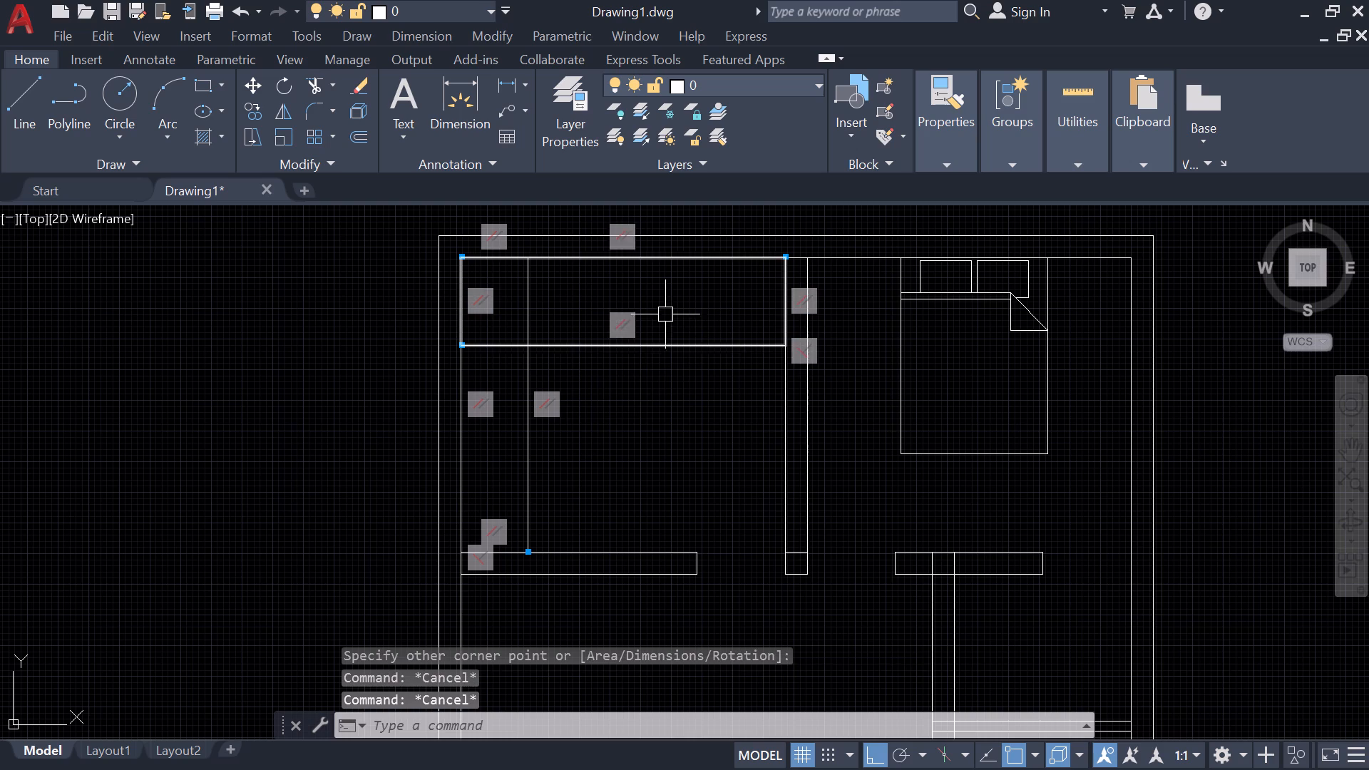
Pull one perpendicular constraint marker out of the cluster by the staircase and delete that constraint.
scroll(642, 396, "down", 1)
middle_click_drag(652, 437, 498, 236)
scroll(498, 230, "down", 2)
scroll(570, 299, "down", 1)
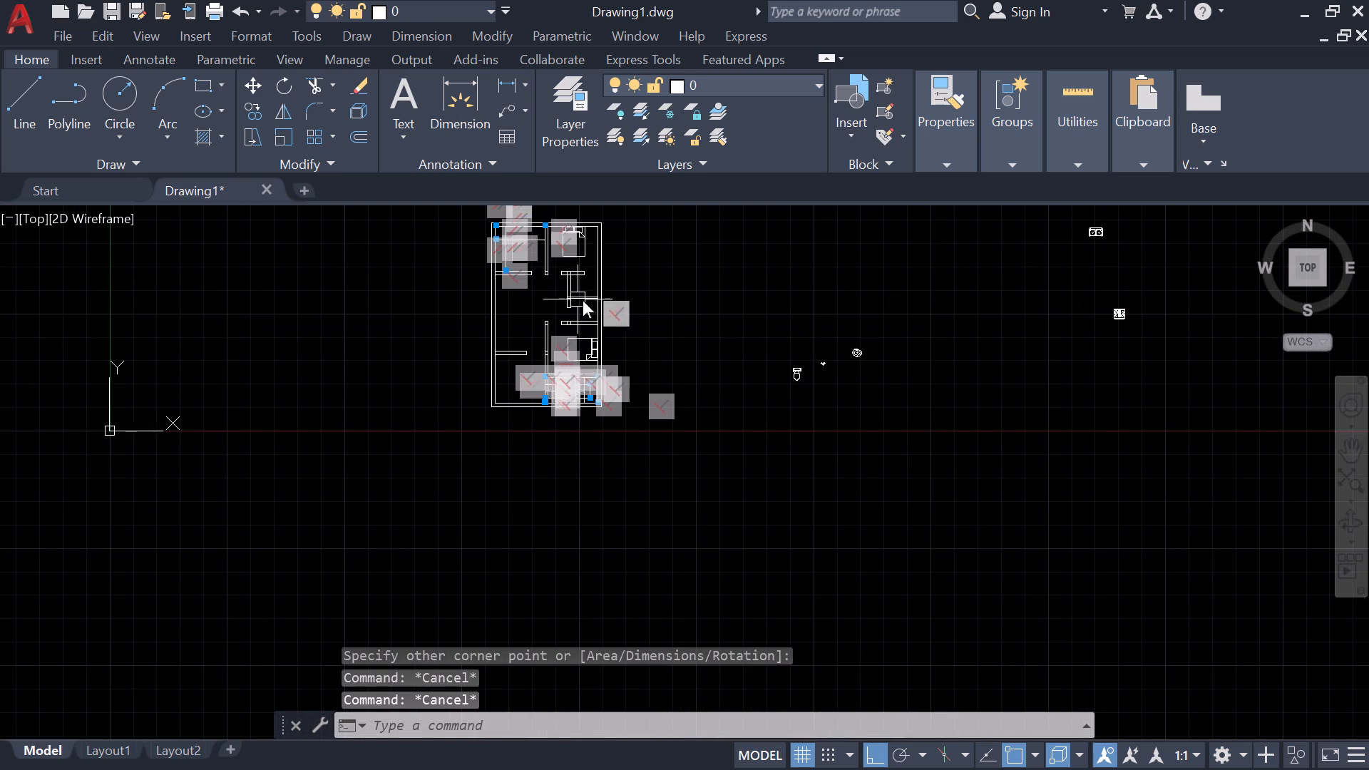
scroll(723, 353, "down", 1)
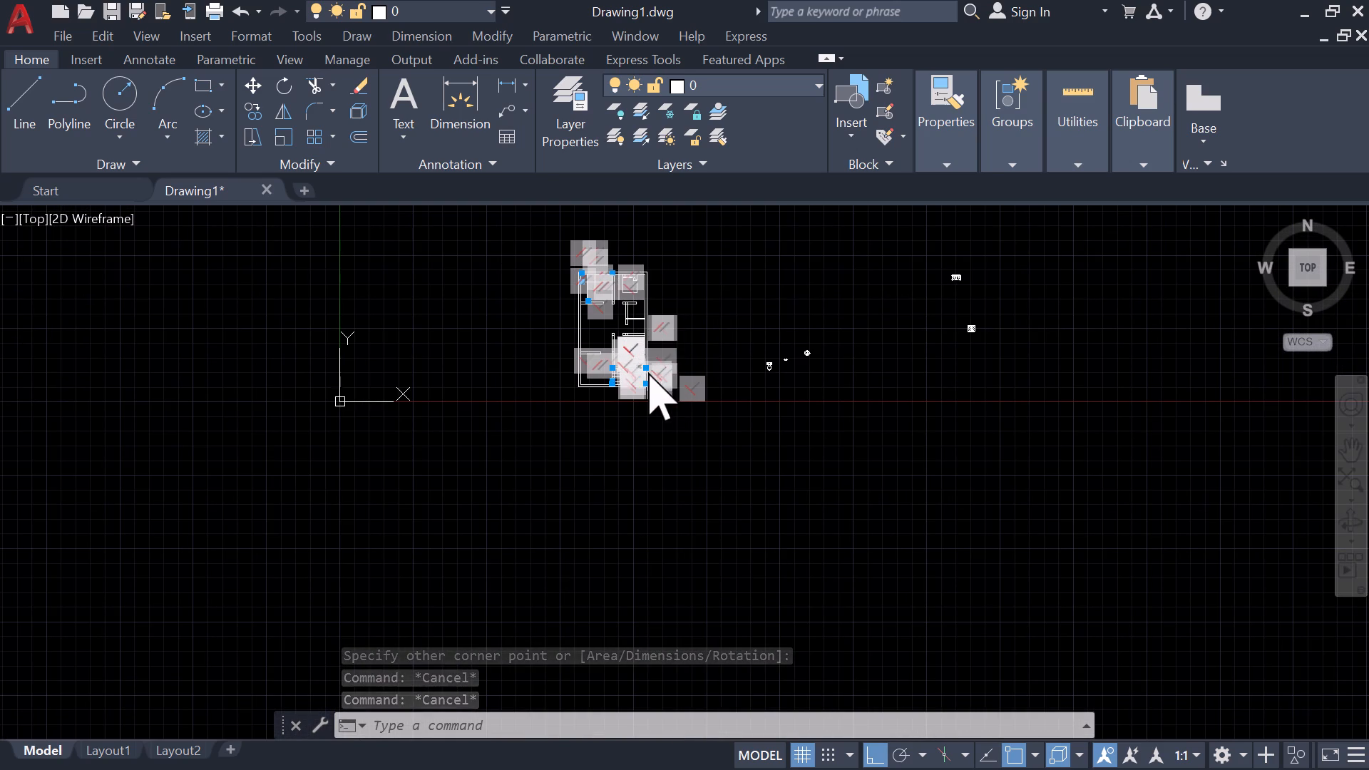
left_click_drag(635, 359, 686, 487)
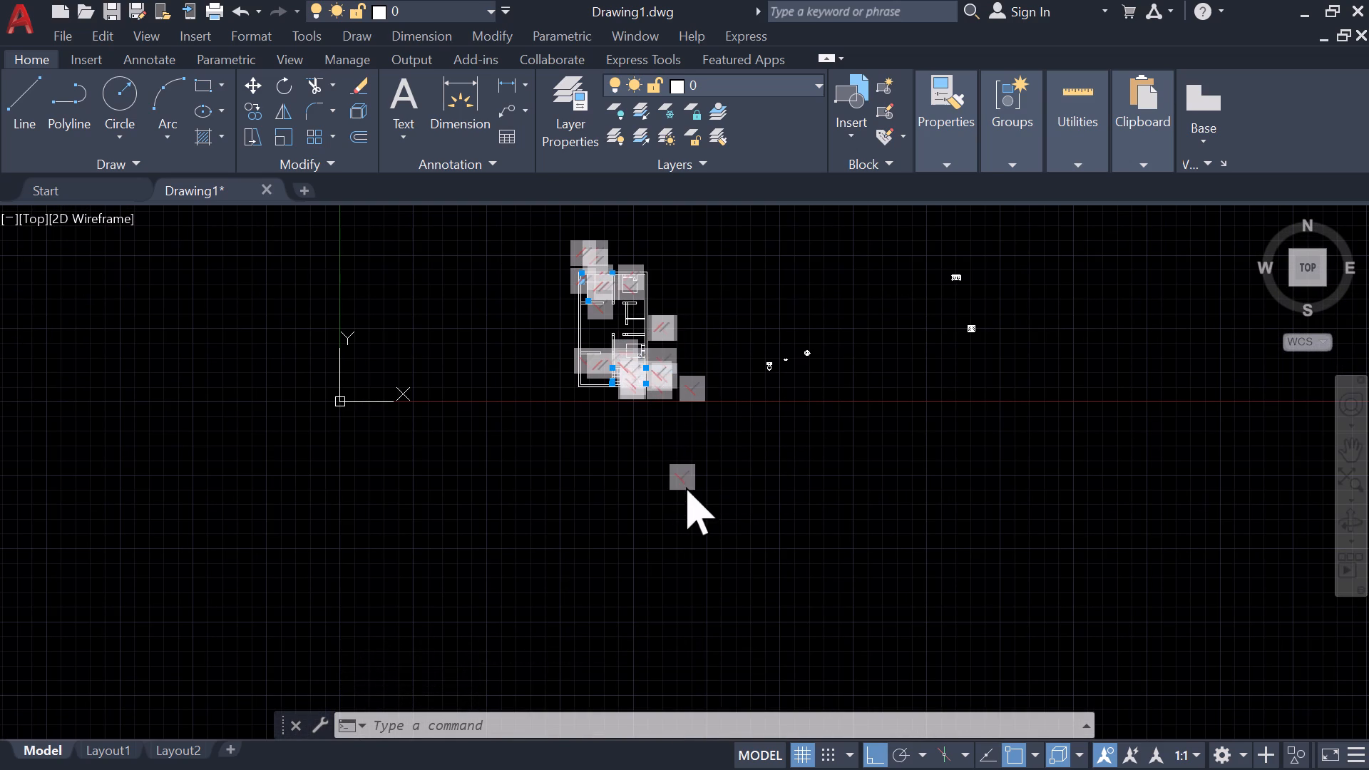
left_click(686, 483)
left_click(677, 498)
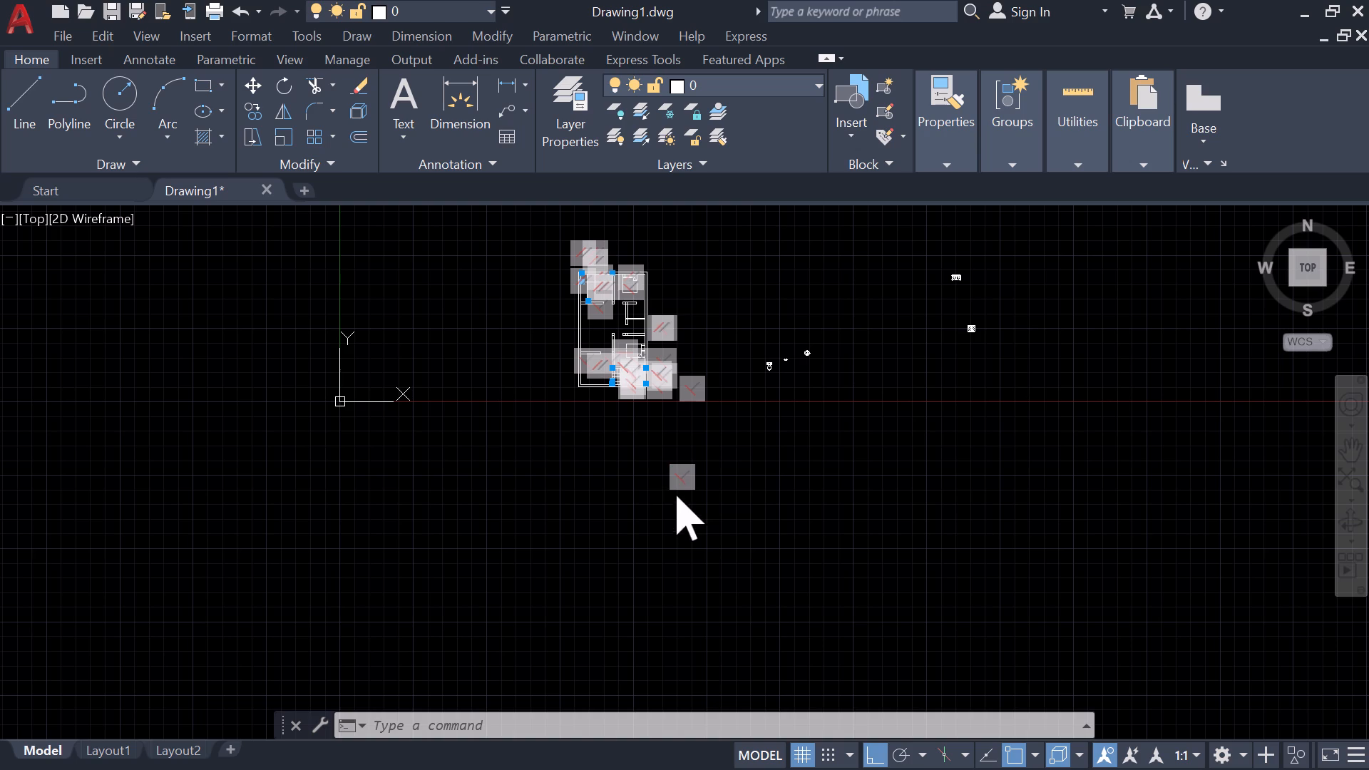
right_click(675, 478)
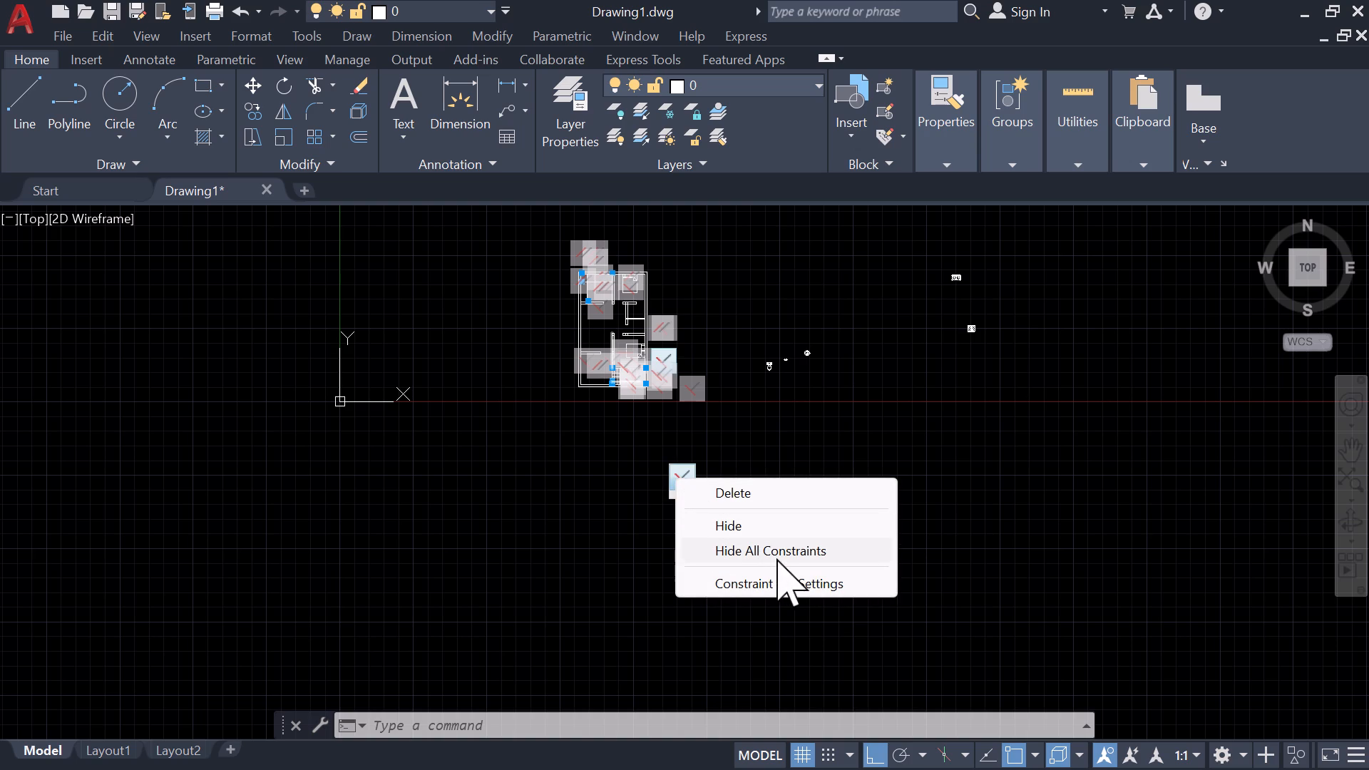
left_click(754, 493)
Hide all constraint markers in the drawing.
left_click_drag(627, 383, 640, 409)
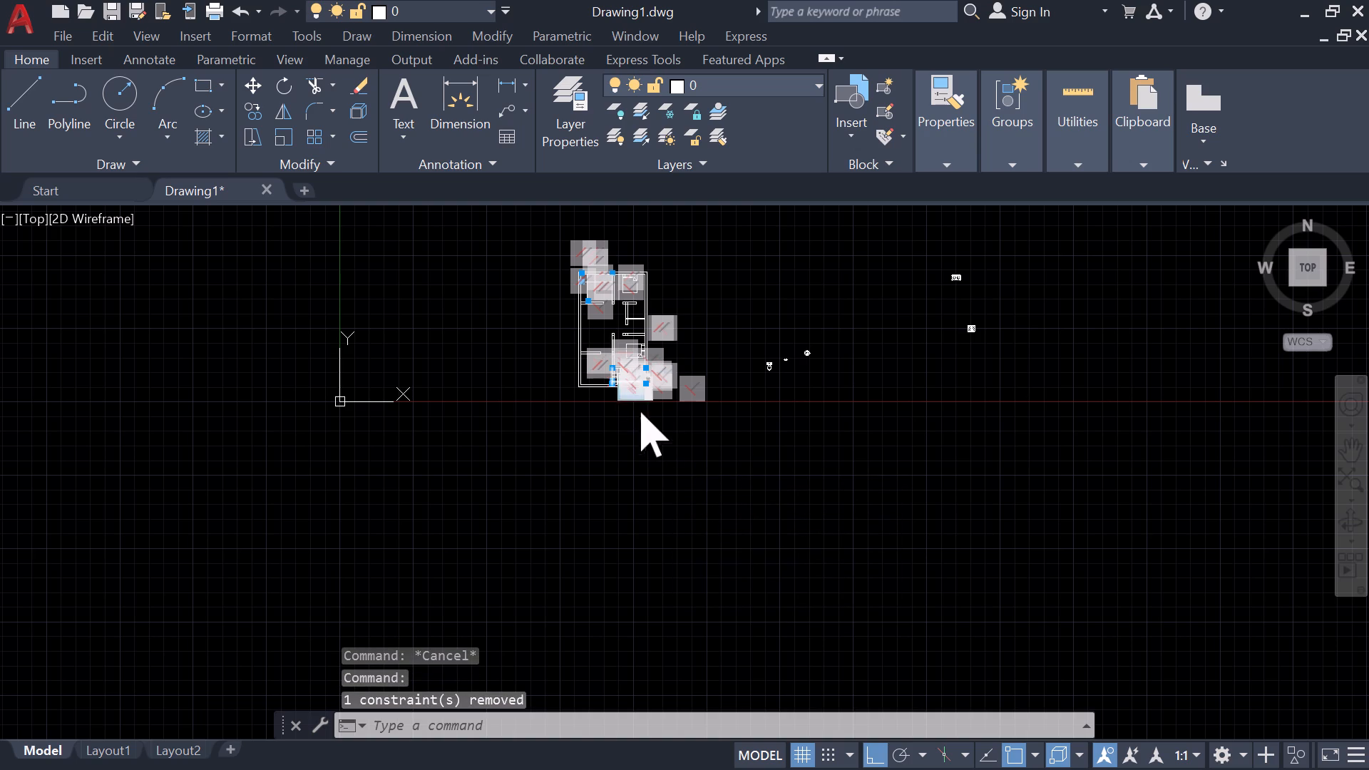
left_click_drag(640, 409, 677, 484)
right_click(677, 484)
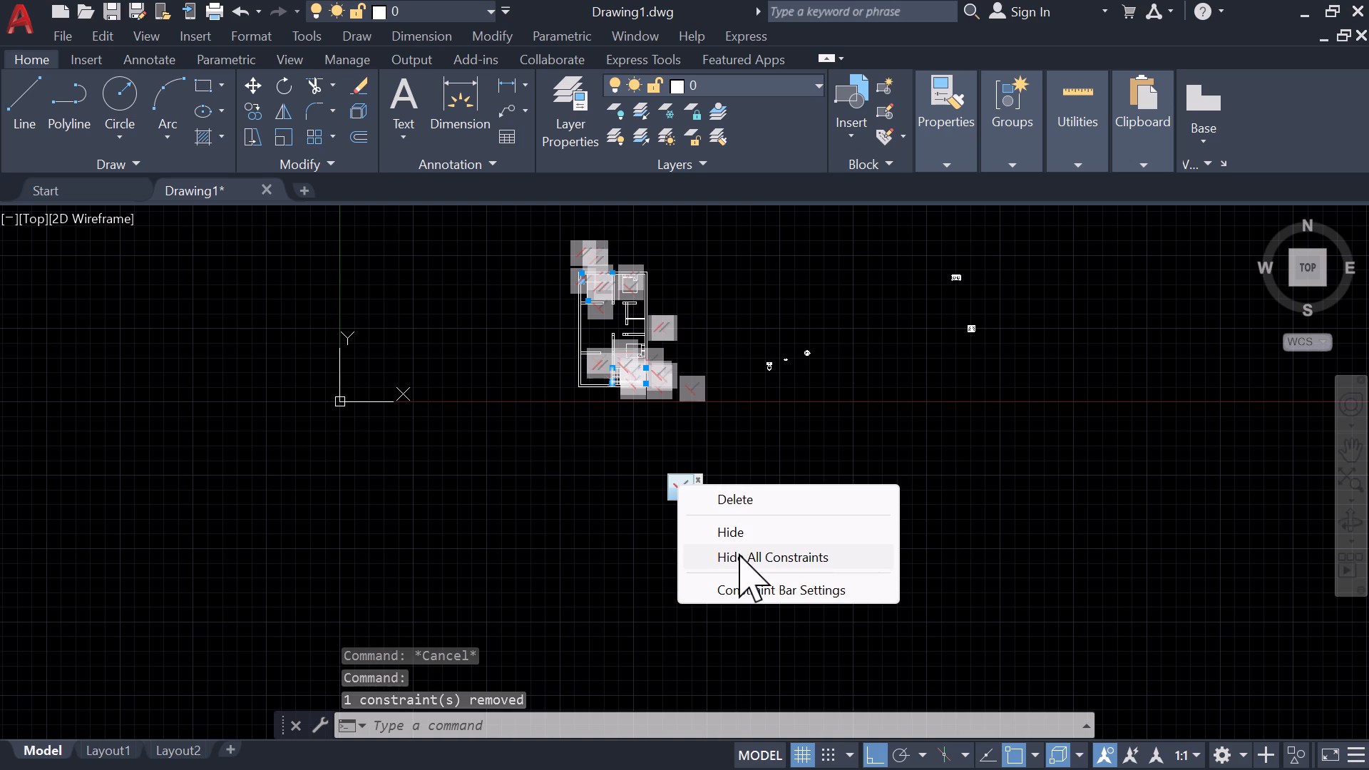
left_click(739, 553)
Rotate the double kitchen sink block 90° counterclockwise so its back edge faces left.
scroll(657, 322, "up", 4)
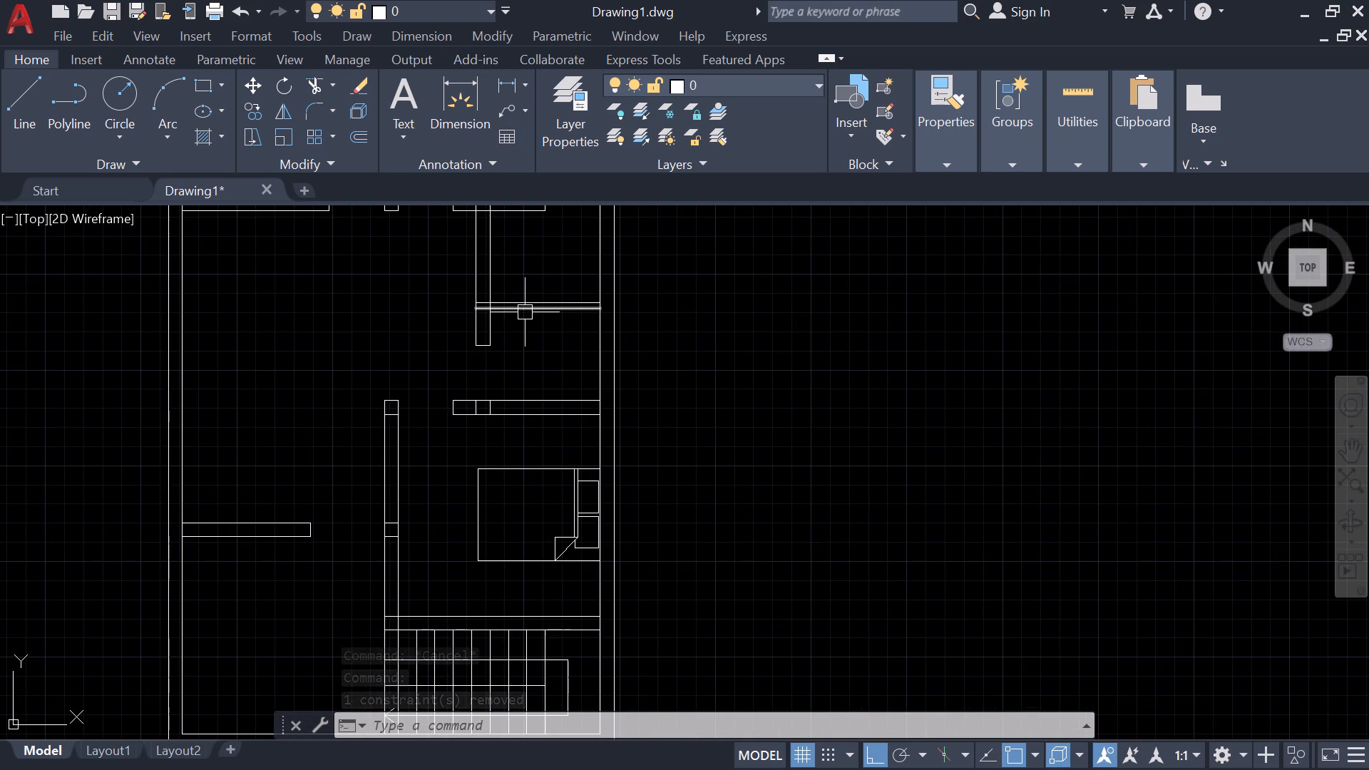
middle_click_drag(387, 299, 513, 510)
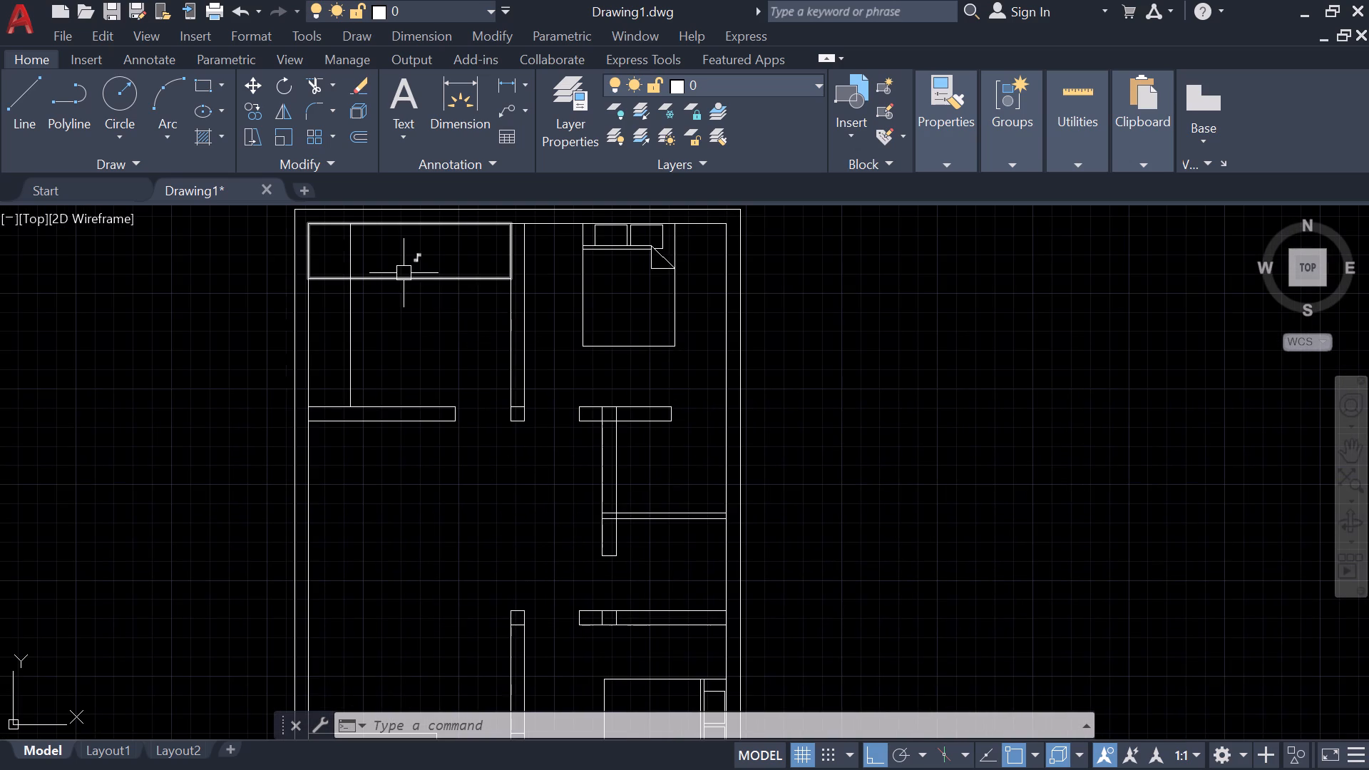
middle_click_drag(960, 394, 748, 420)
scroll(722, 408, "down", 4)
scroll(984, 401, "up", 3)
left_click(1017, 349)
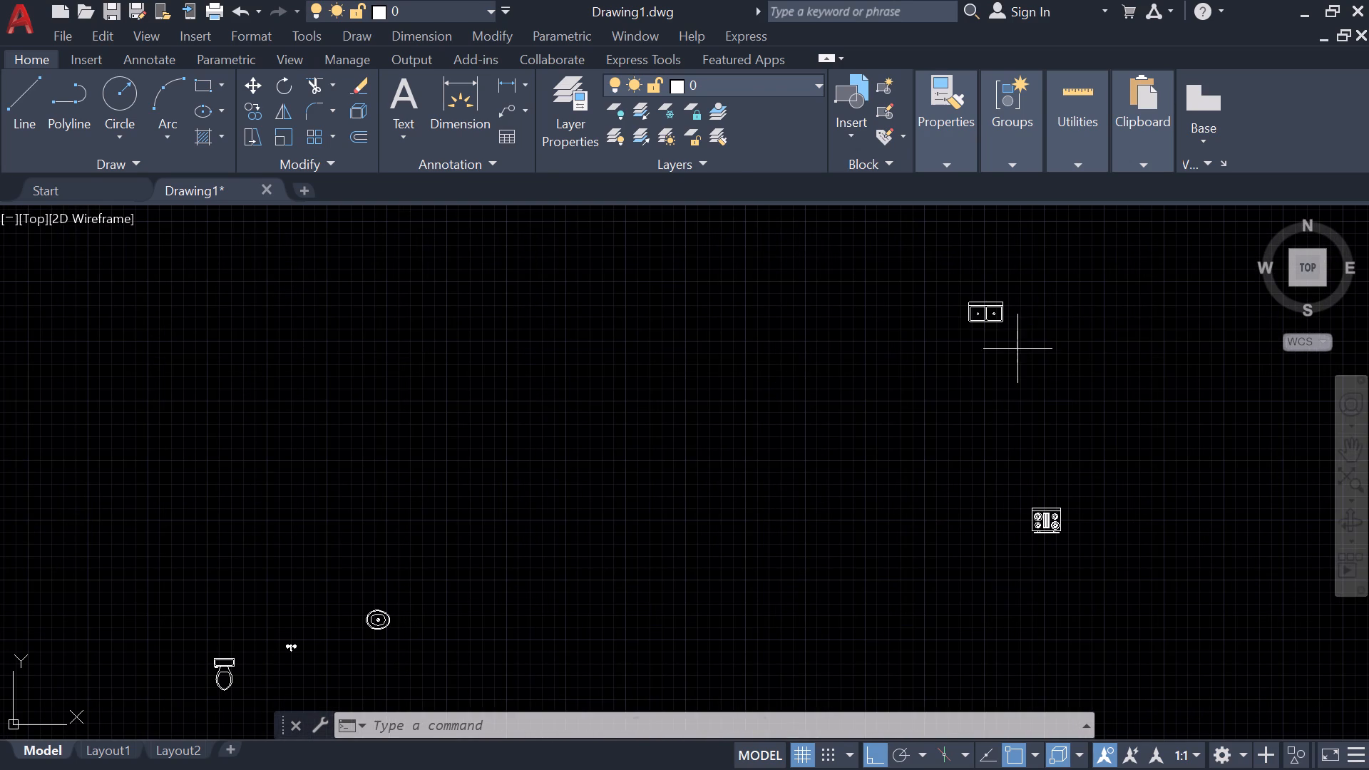
left_click(955, 284)
type("ro")
key("space")
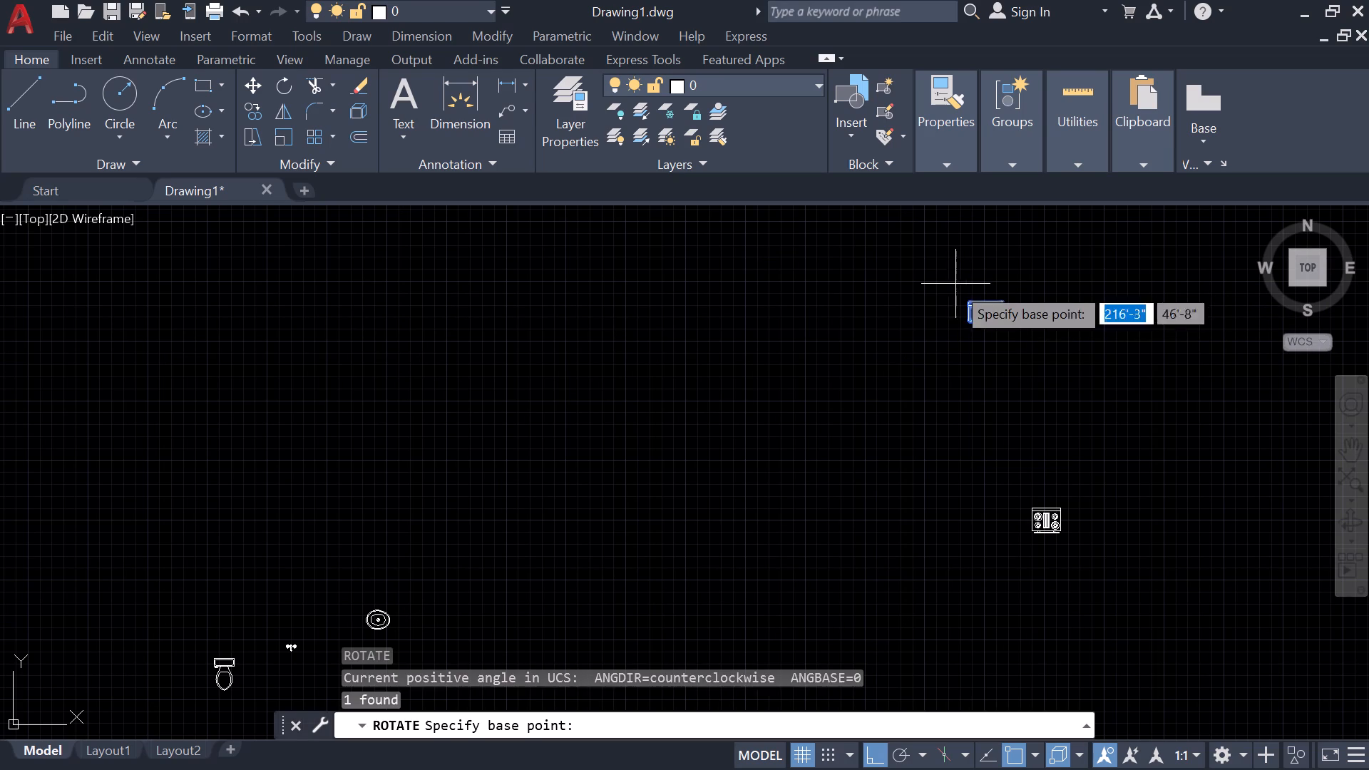
left_click(963, 302)
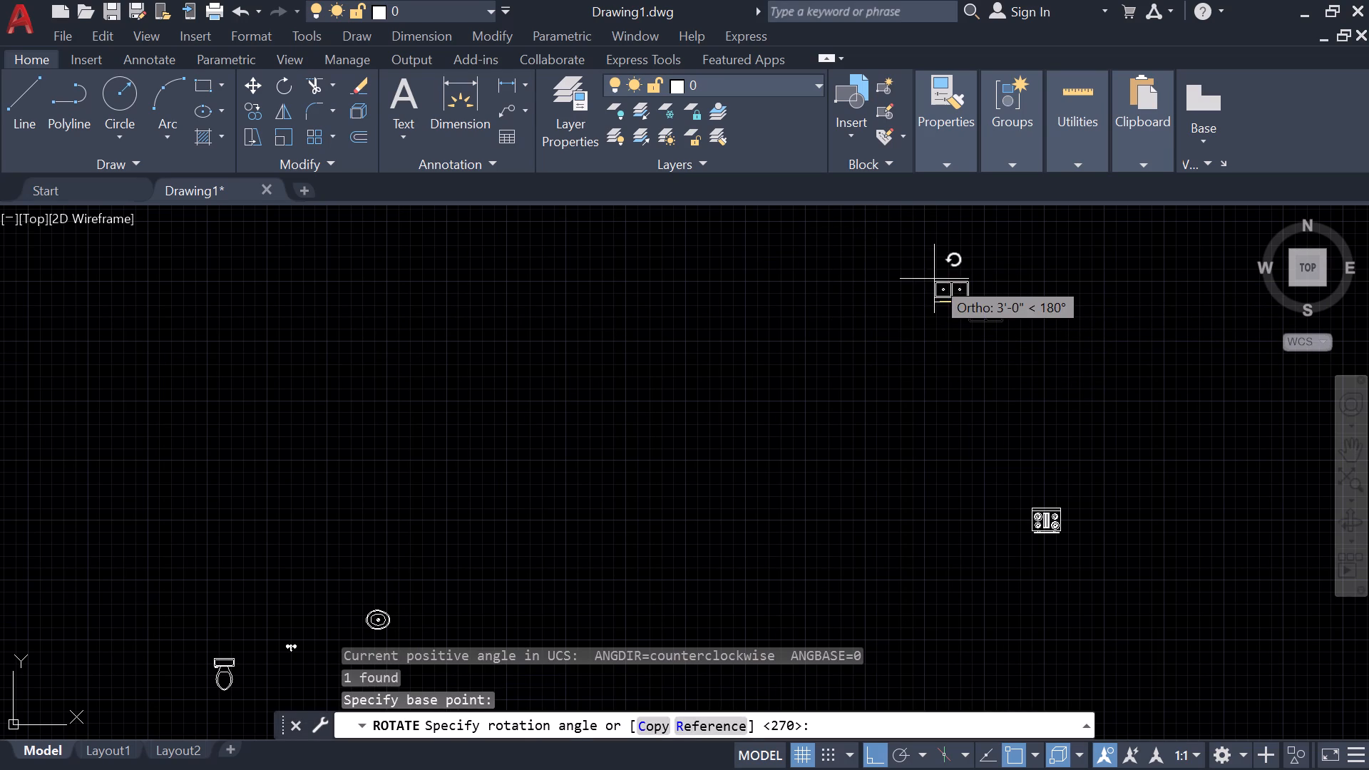
left_click(950, 245)
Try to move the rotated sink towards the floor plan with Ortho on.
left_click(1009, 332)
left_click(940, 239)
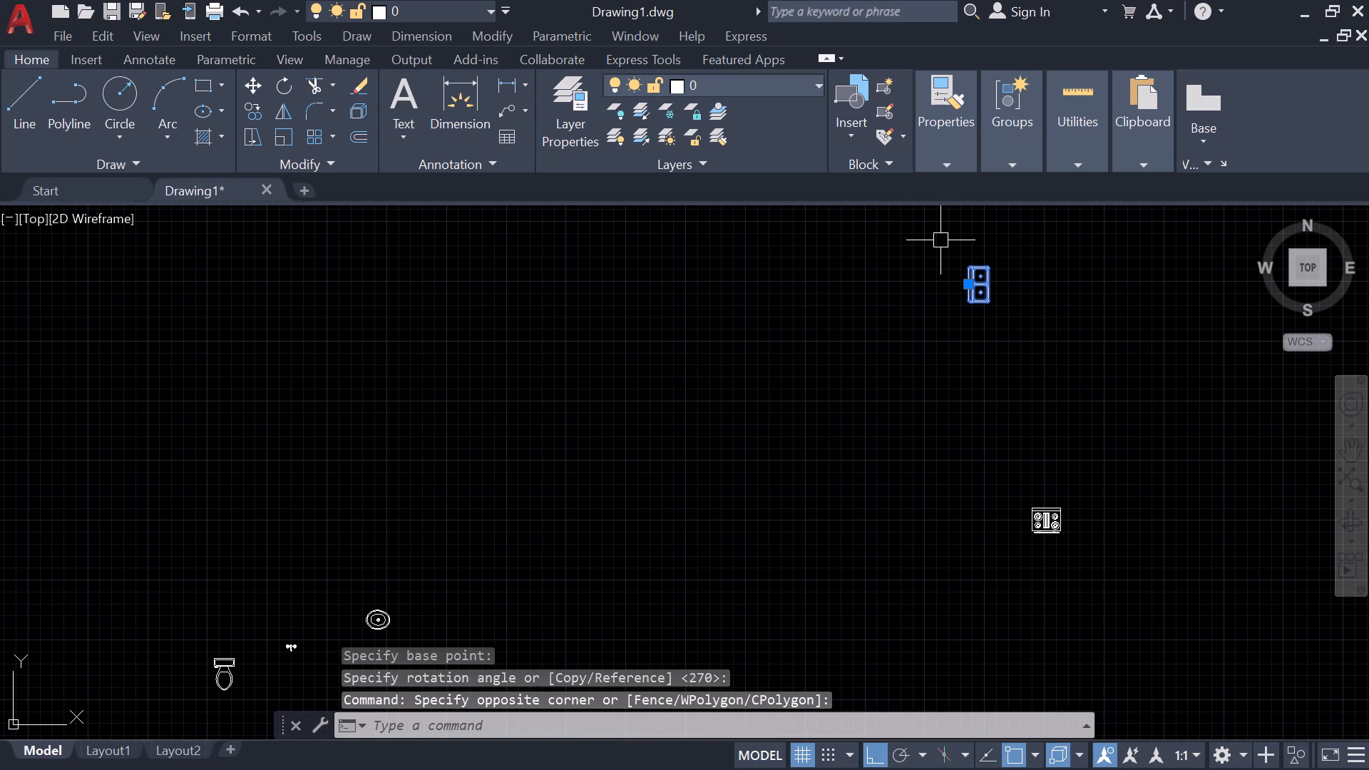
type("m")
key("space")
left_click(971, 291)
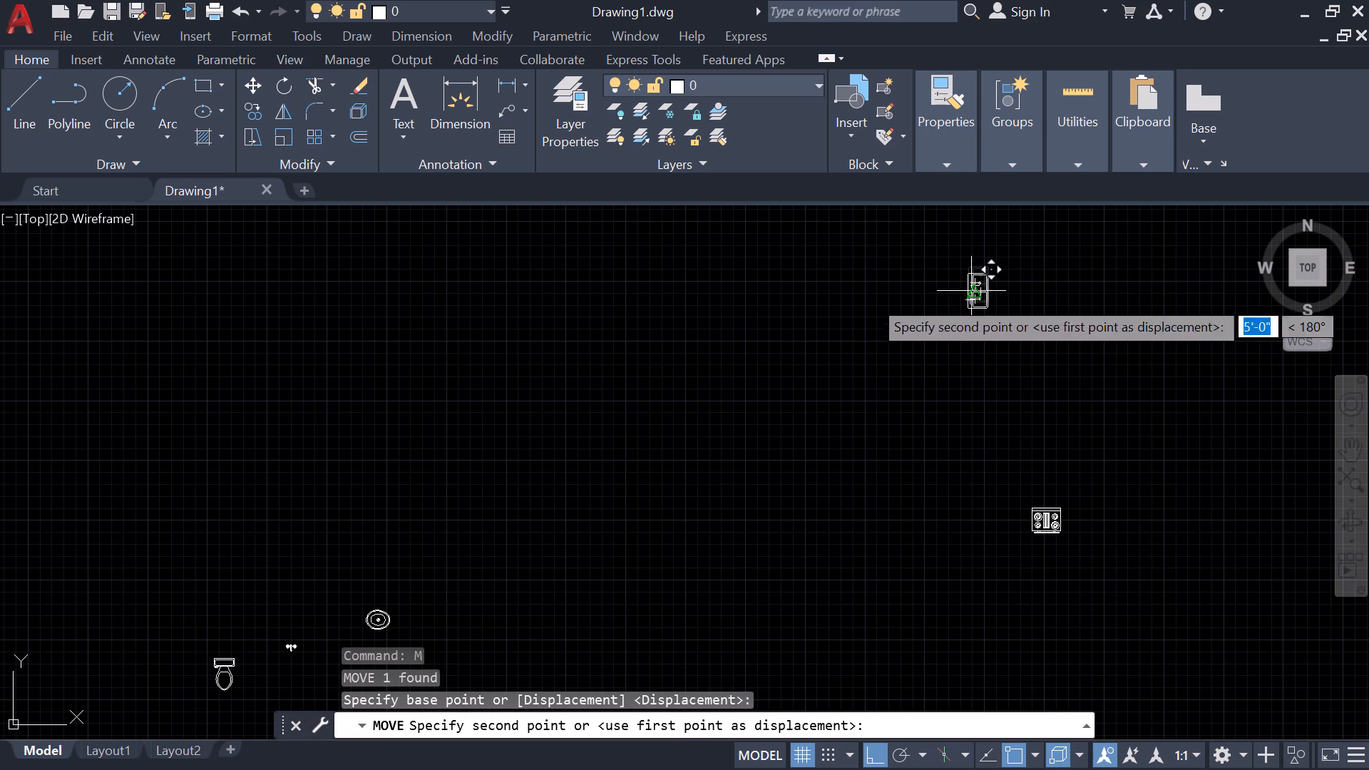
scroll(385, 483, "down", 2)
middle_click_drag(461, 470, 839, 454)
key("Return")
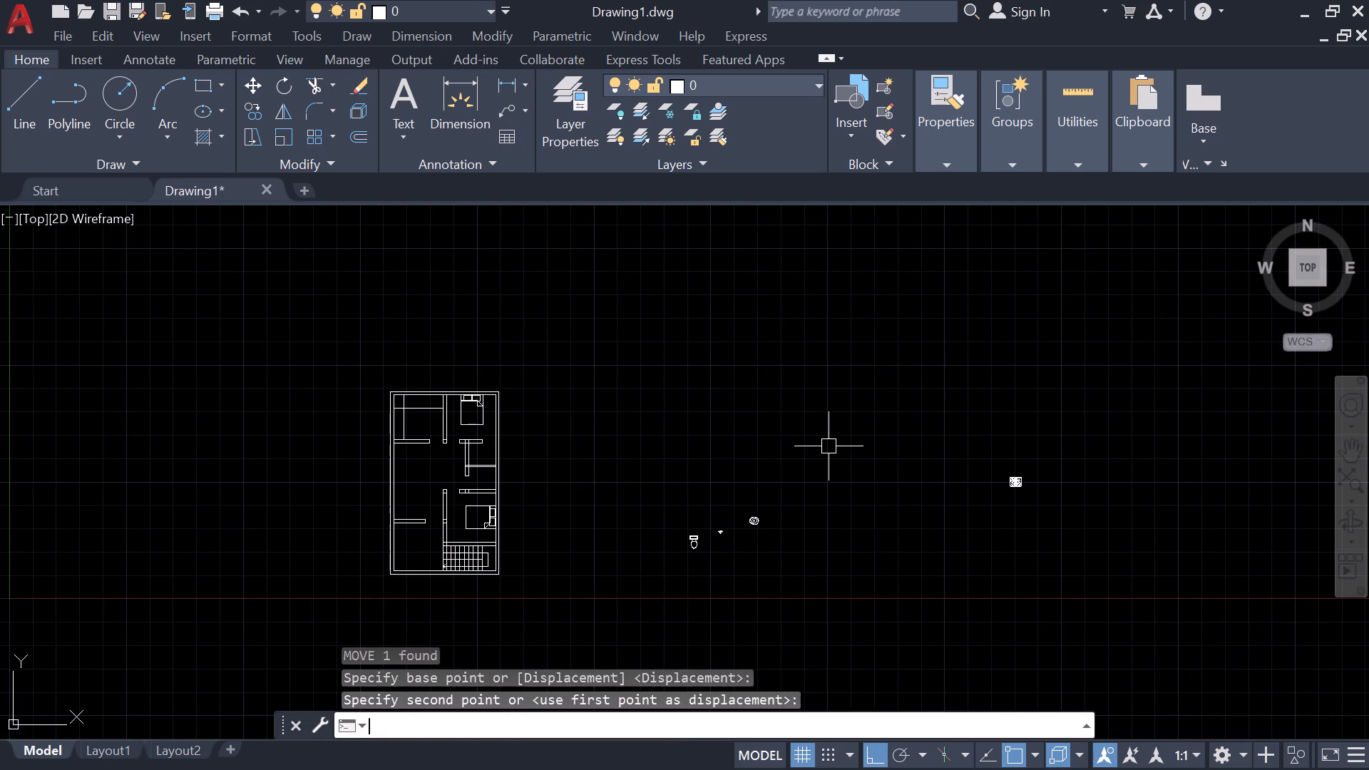
Turn Ortho off and move the sink onto the left-wall counter of the upper-left room, against the wall just above the lower partition.
key("shift+F8")
scroll(643, 407, "down", 2)
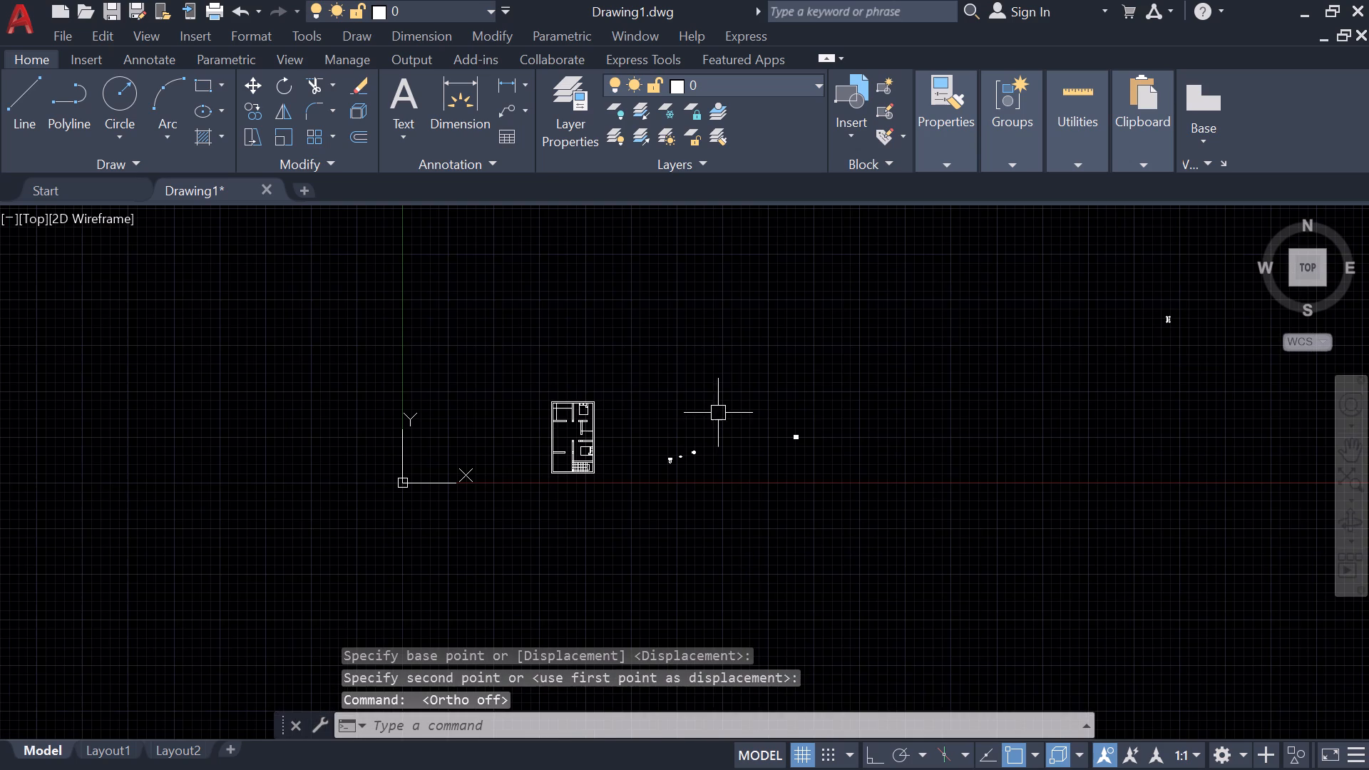
scroll(1174, 302, "up", 5)
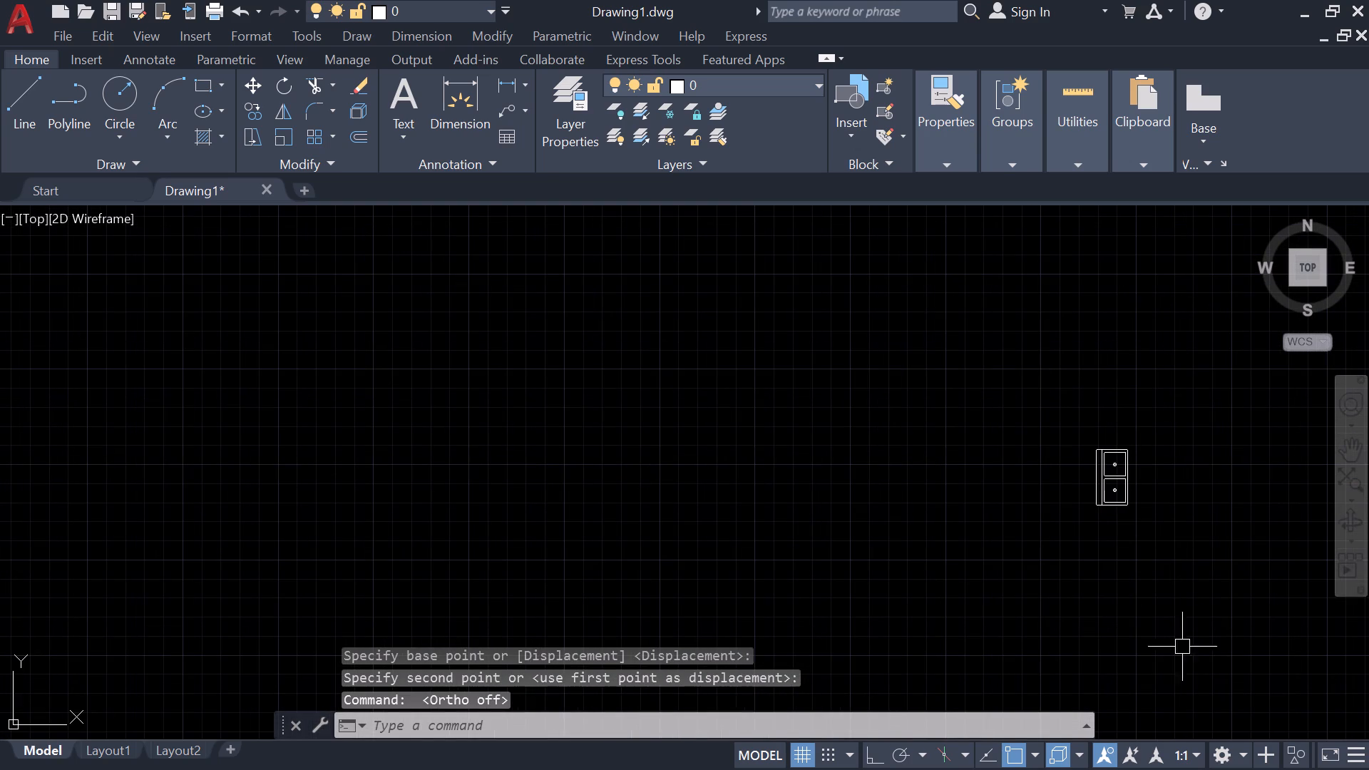
left_click(1196, 675)
left_click(1030, 369)
key("m")
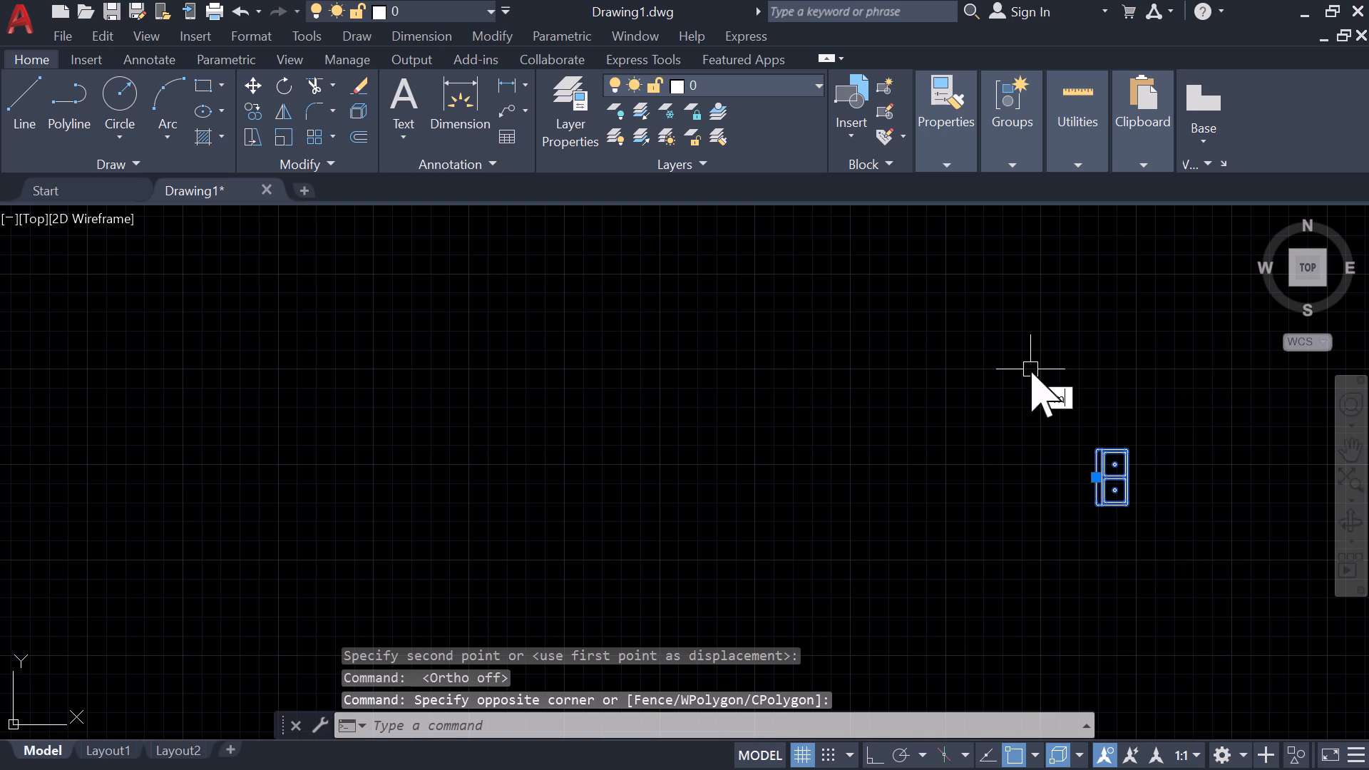
key("Return")
left_click(1104, 499)
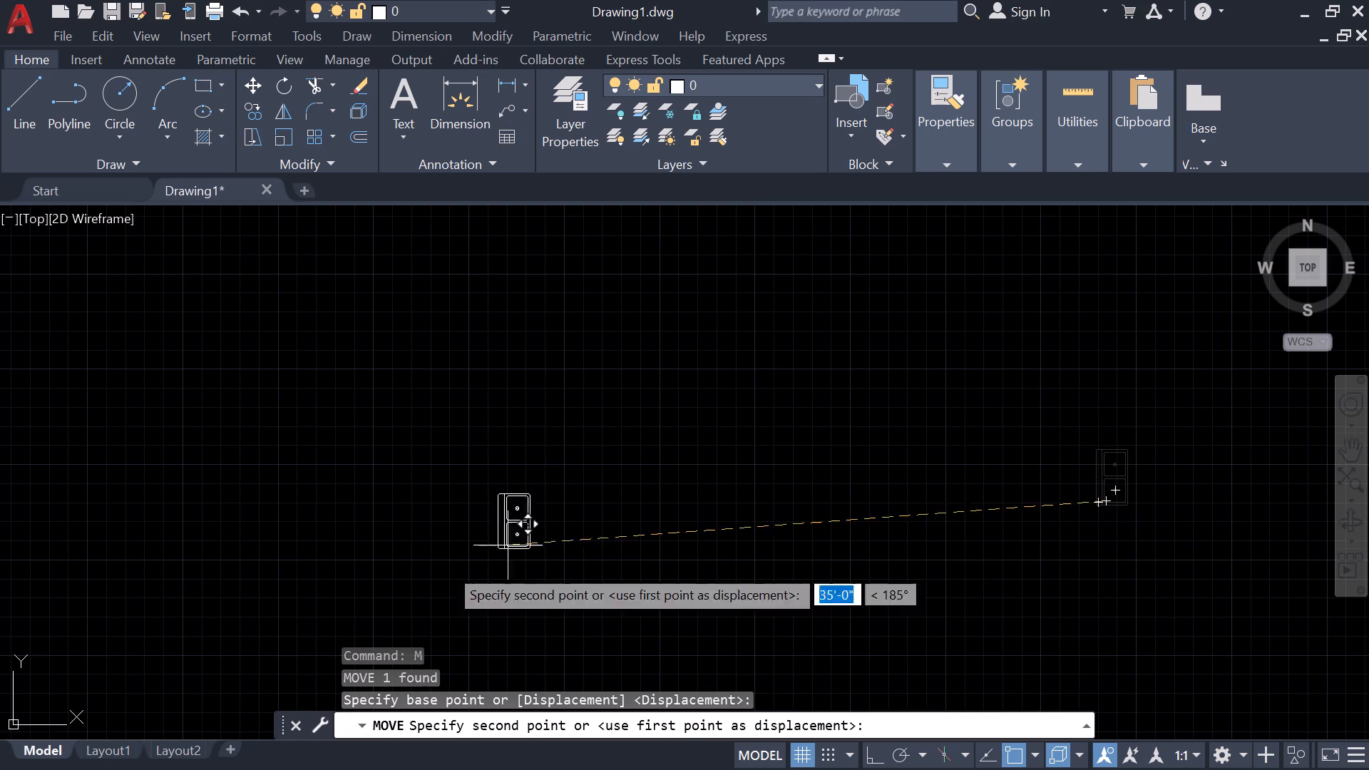
scroll(127, 558, "down", 5)
scroll(0, 577, "down", 1)
middle_click_drag(36, 569, 1215, 377)
scroll(40, 569, "up", 2)
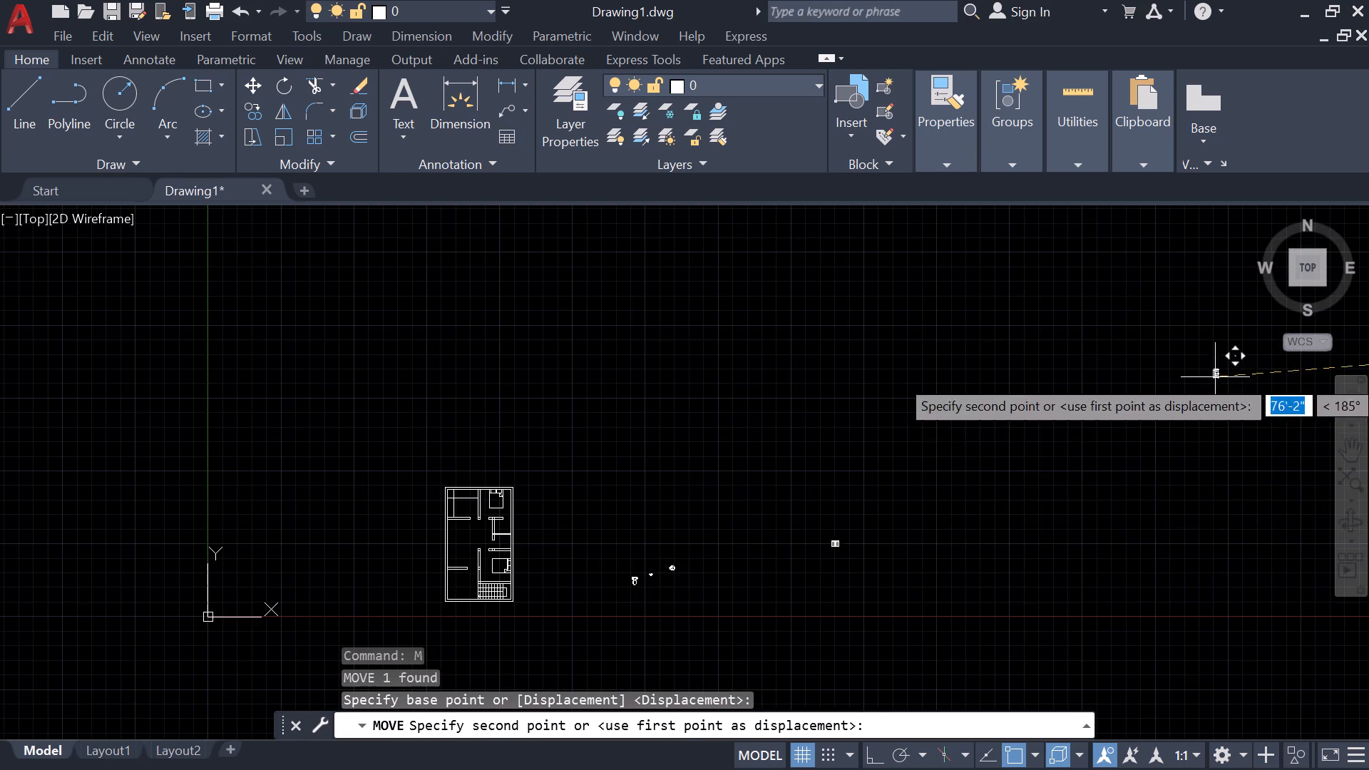
scroll(443, 505, "up", 7)
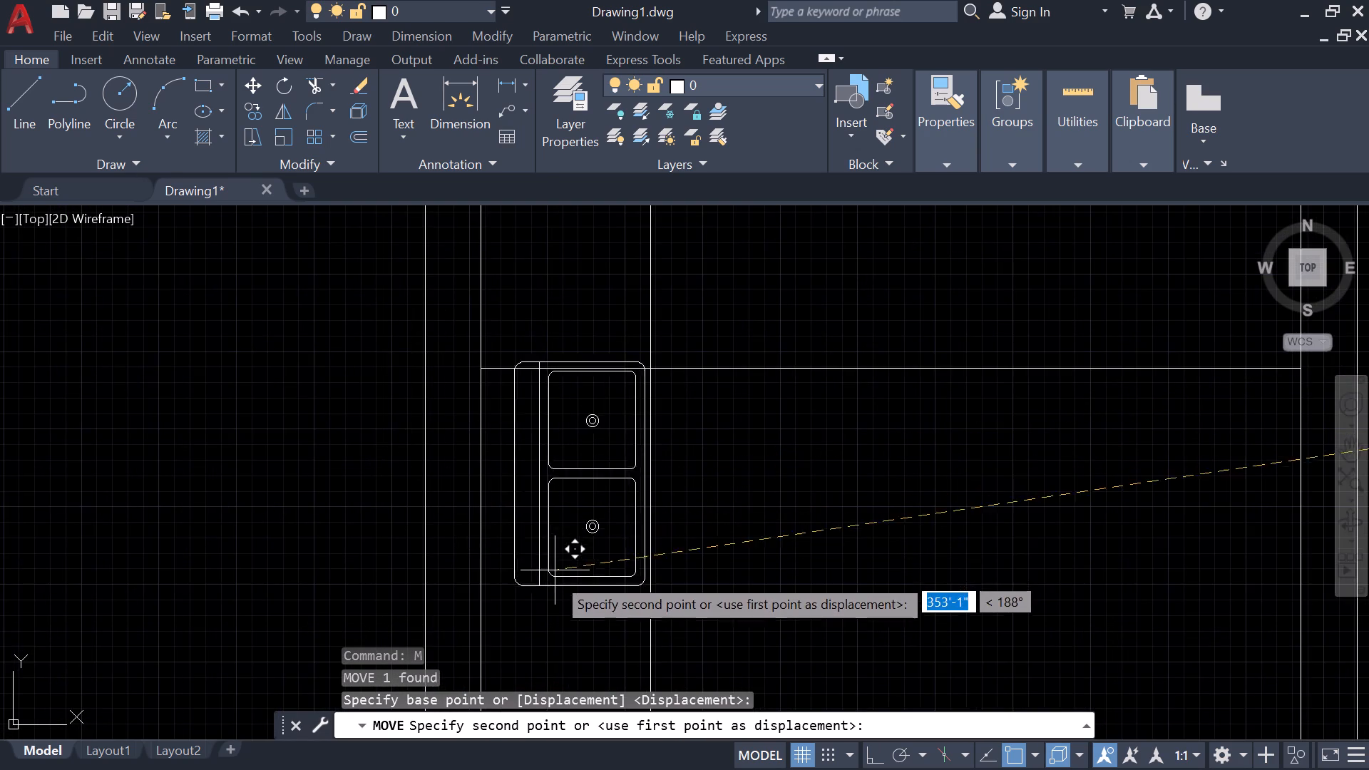
middle_click_drag(547, 600, 584, 384)
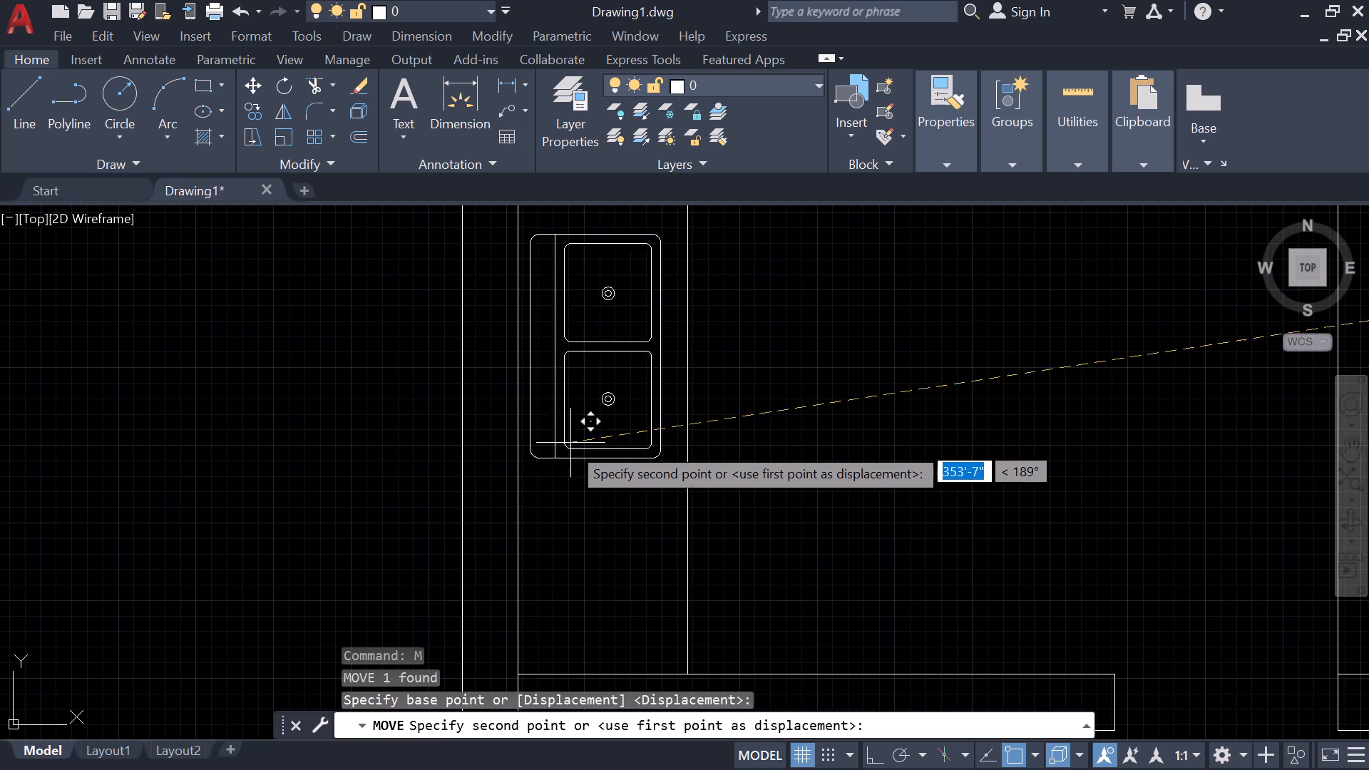
left_click(559, 652)
left_click(518, 590)
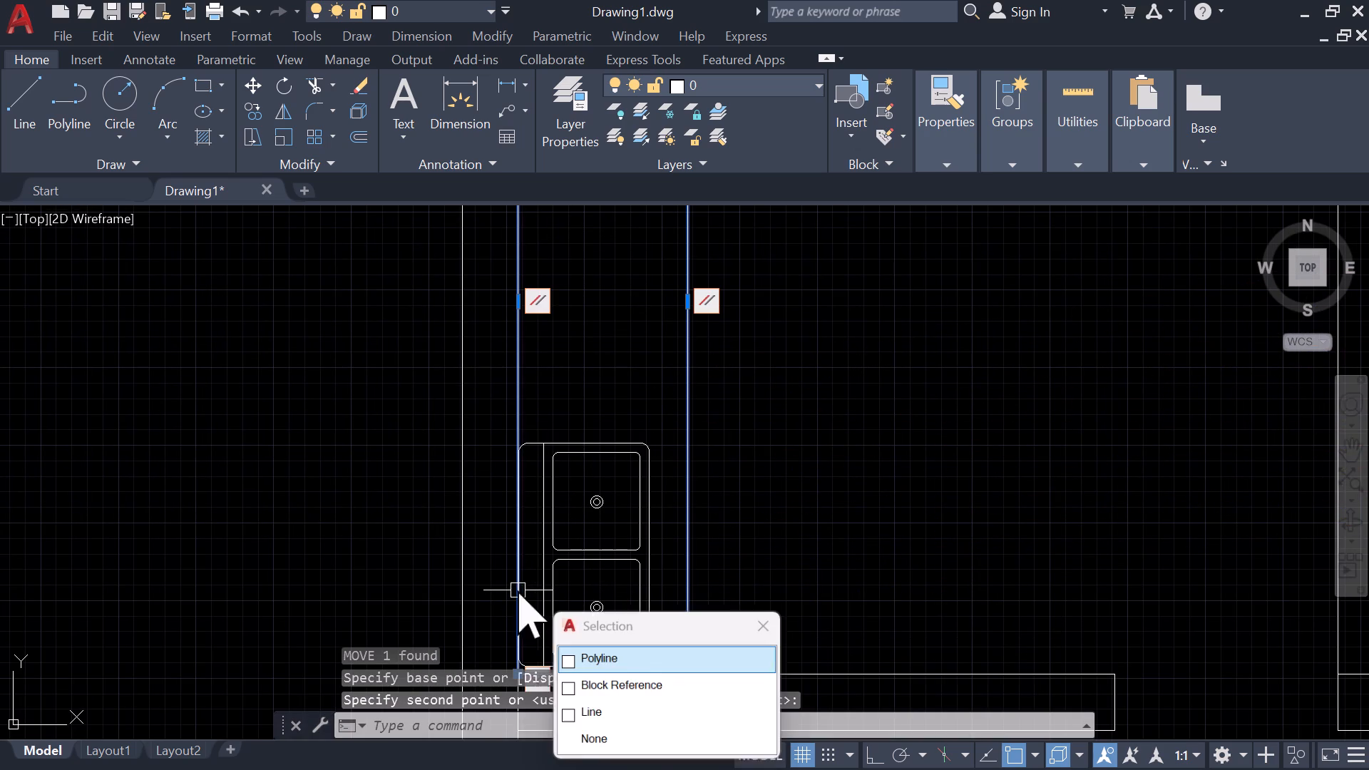
key("Escape")
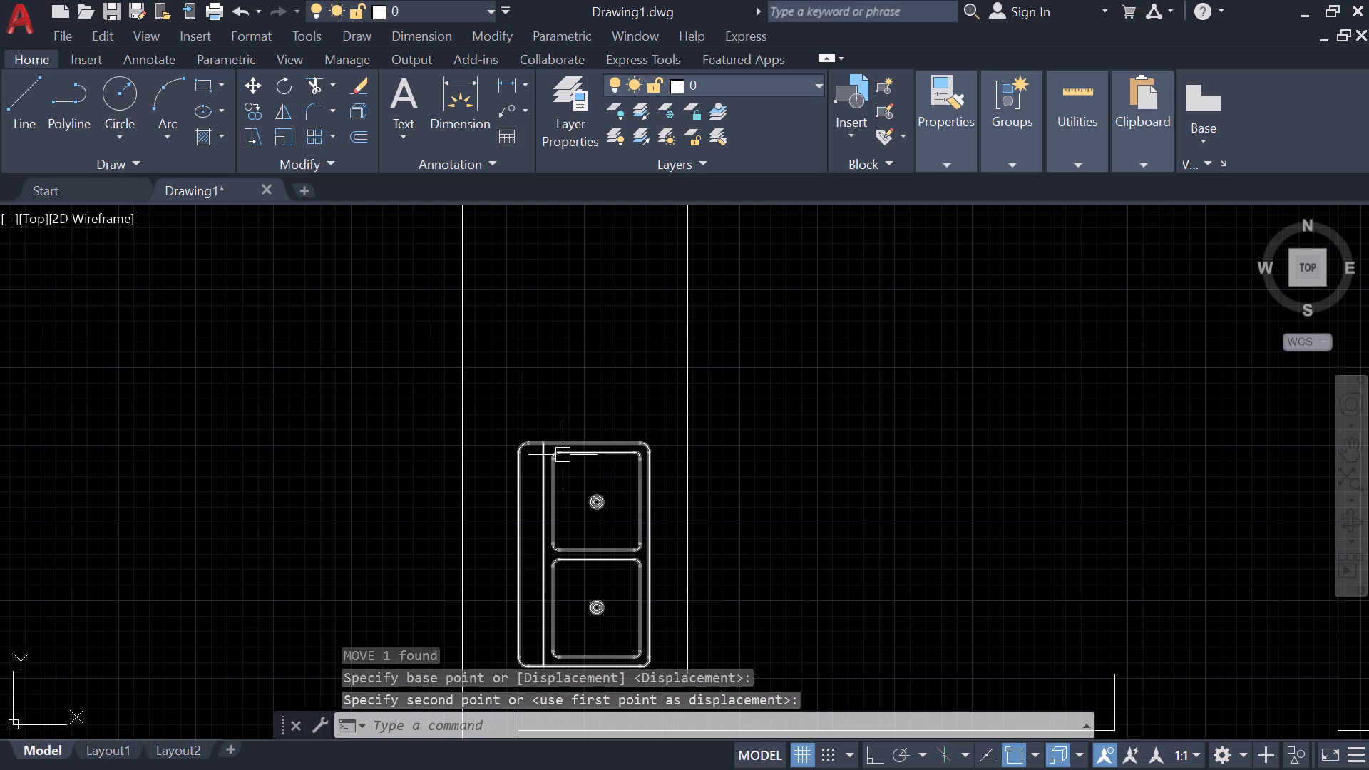
Shift the sink slightly by its back-edge midpoint so the back edge sits flush on the left wall's inner face.
scroll(563, 455, "up", 3)
scroll(496, 486, "up", 1)
middle_click_drag(496, 486, 826, 238)
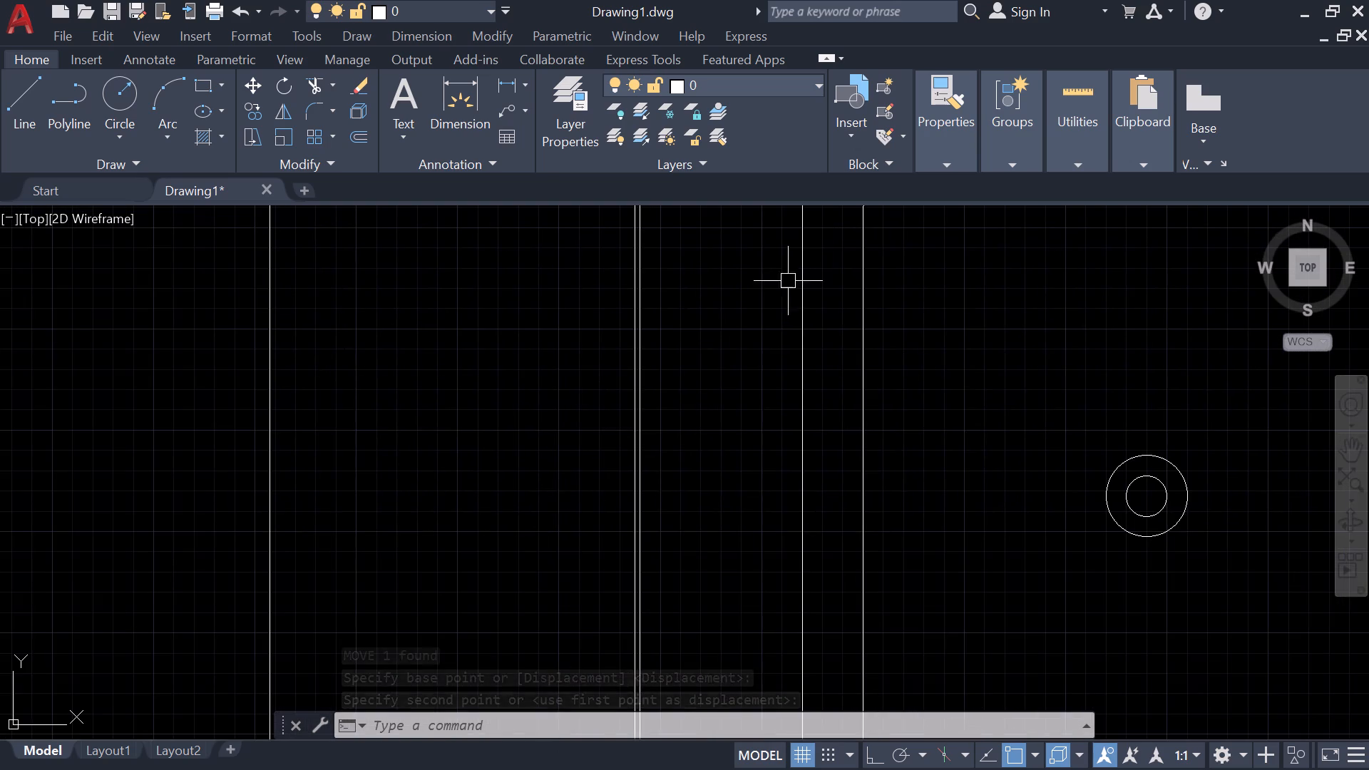
scroll(658, 510, "up", 2)
left_click(609, 534)
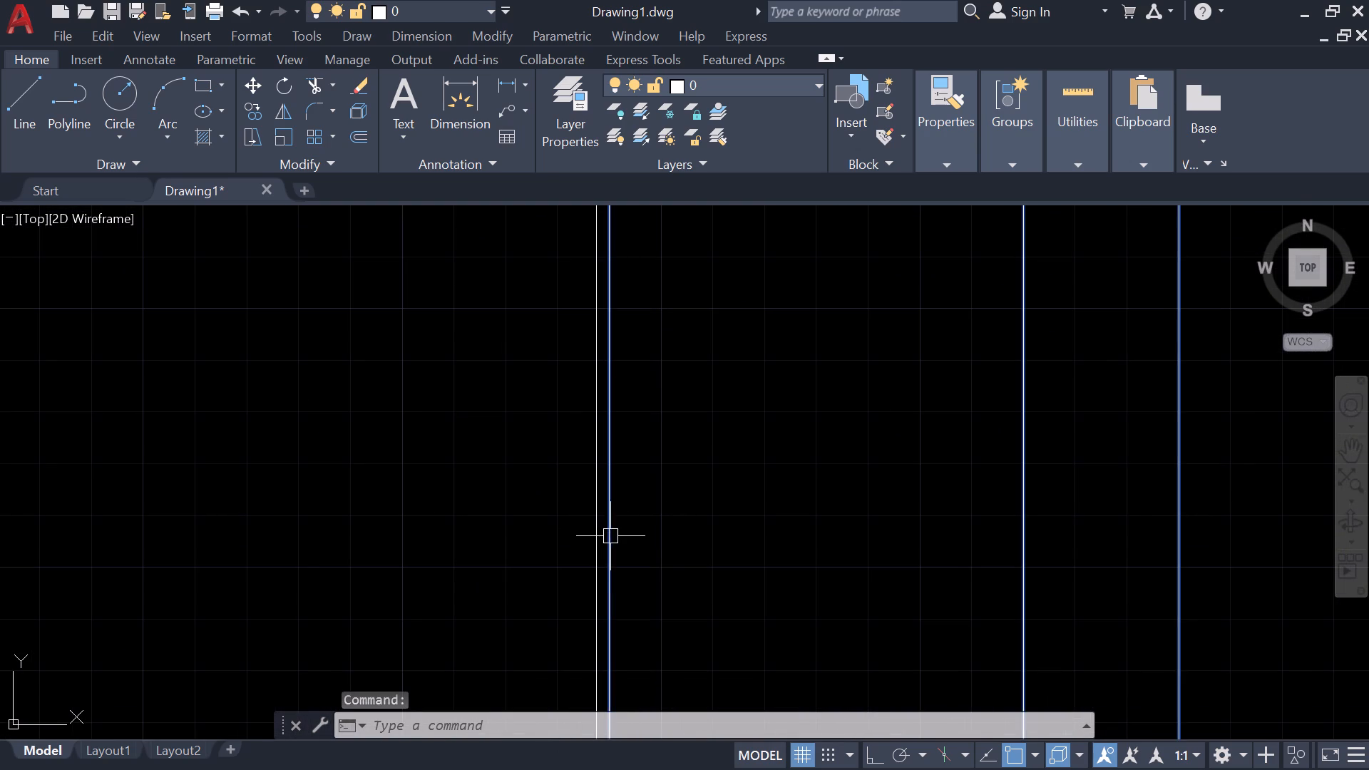
scroll(612, 561, "down", 3)
middle_click_drag(629, 549, 706, 354)
left_click(689, 561)
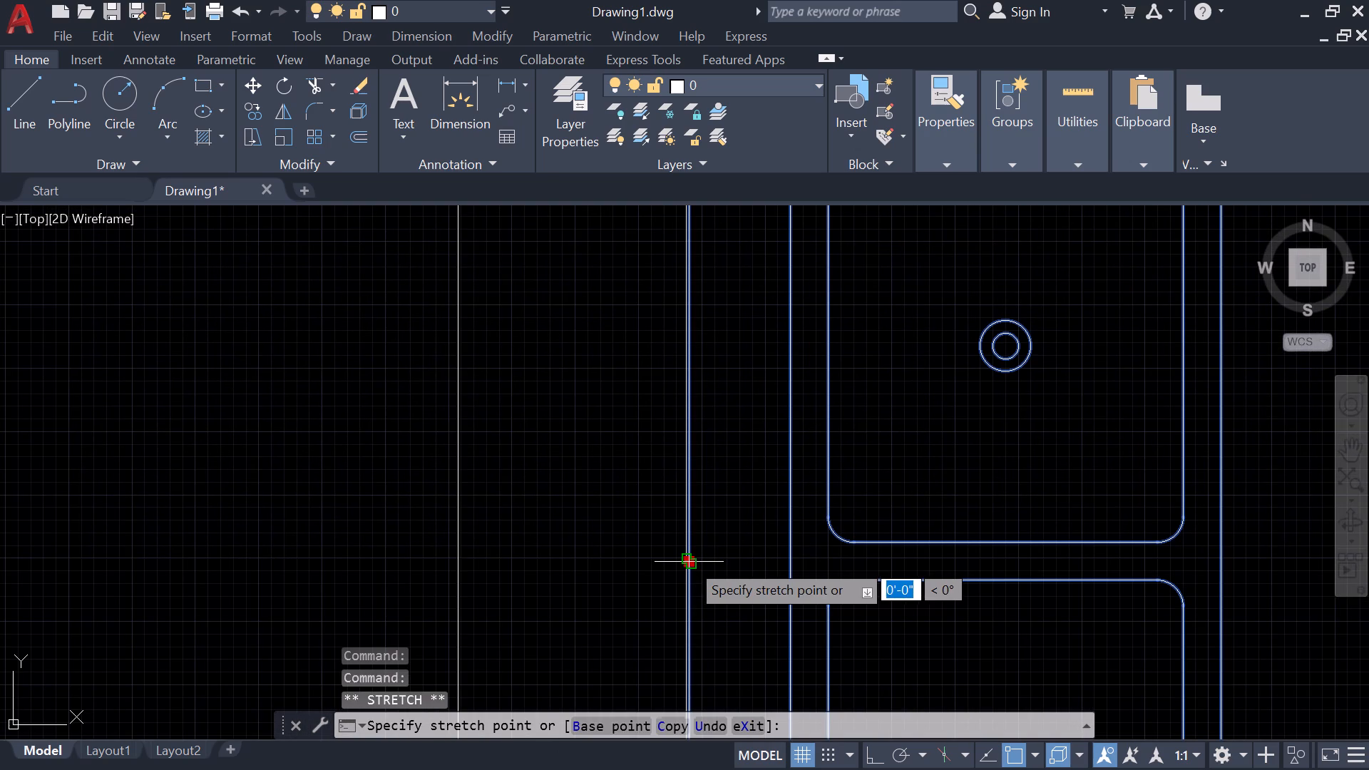
left_click(684, 561)
left_click(688, 561)
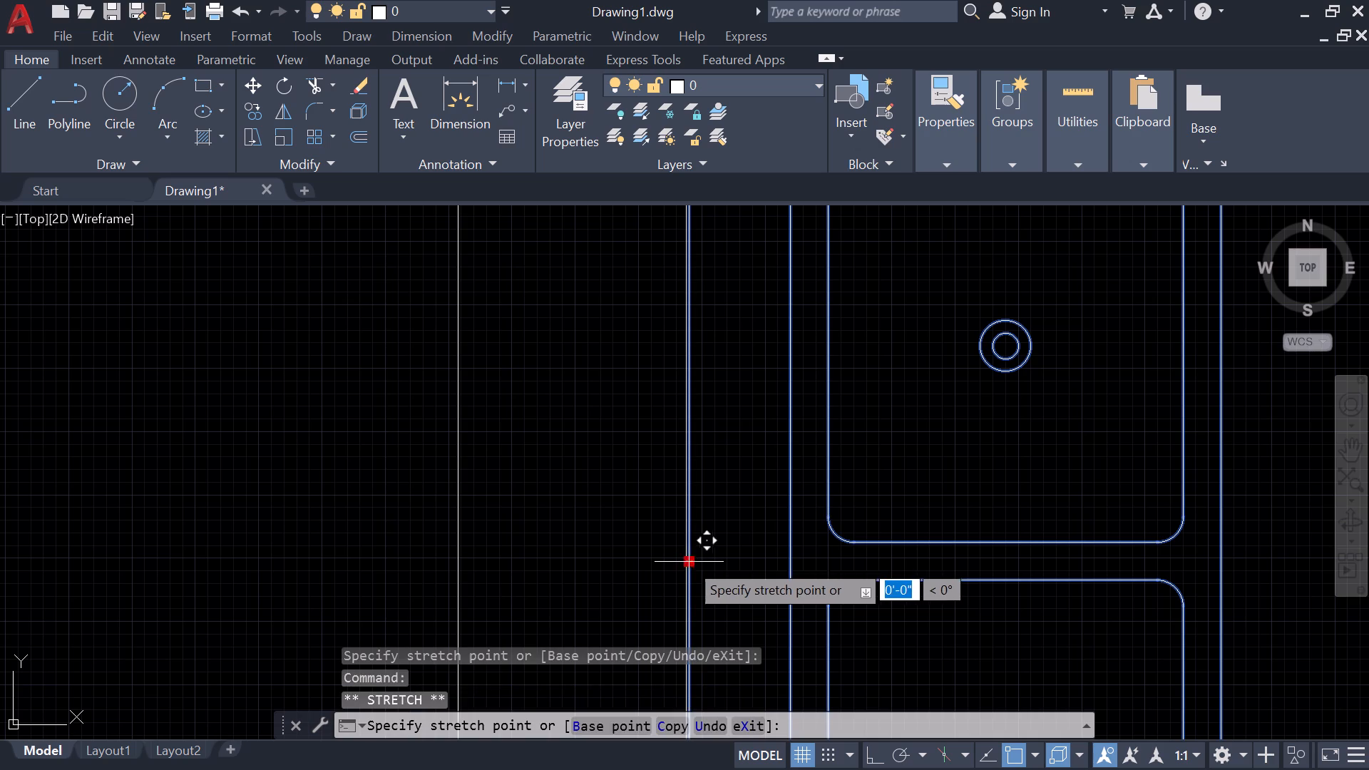
left_click(680, 560)
key("Escape")
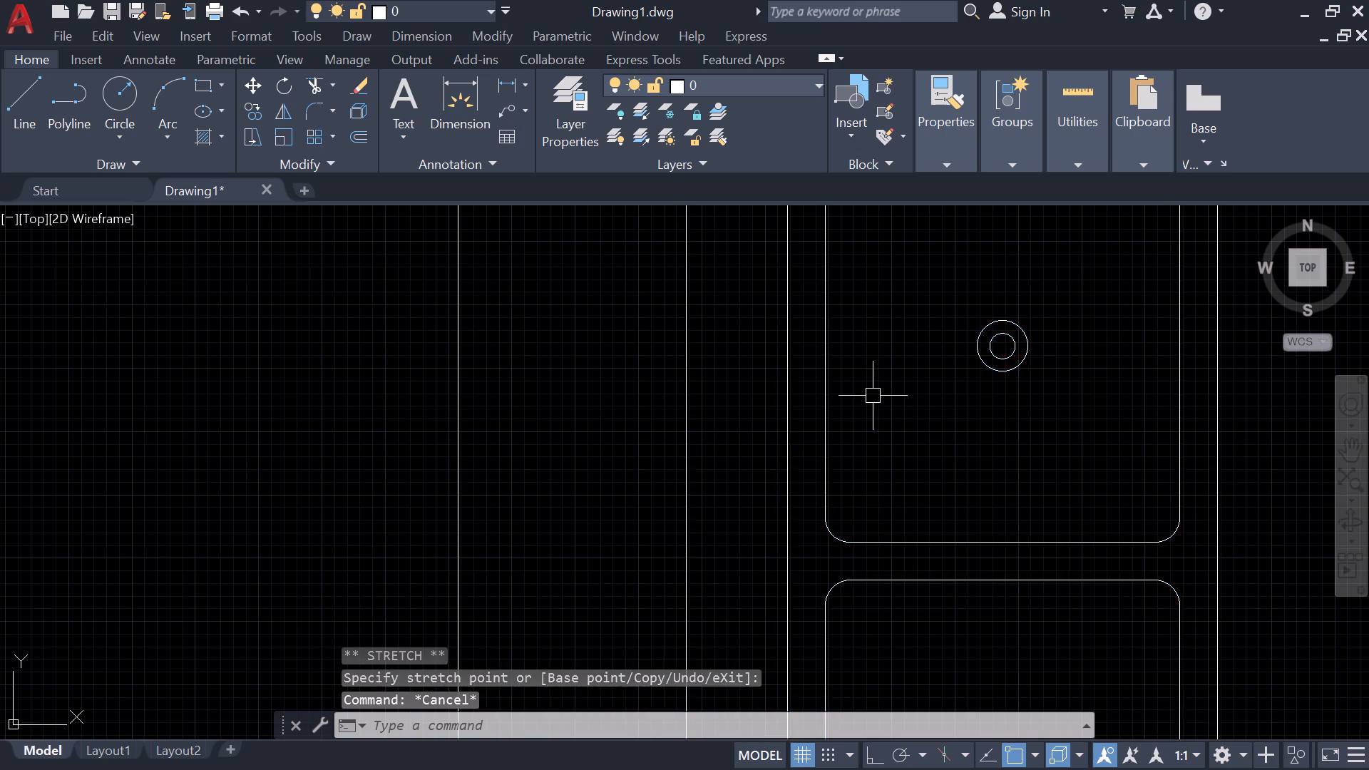
Trim the overrunning counter lines at the kitchen counter's inner corner near the left wall.
scroll(868, 387, "down", 4)
middle_click_drag(896, 302, 831, 579)
type("tr")
key("space")
left_click_drag(816, 474, 932, 364)
scroll(933, 371, "down", 3)
key("Escape")
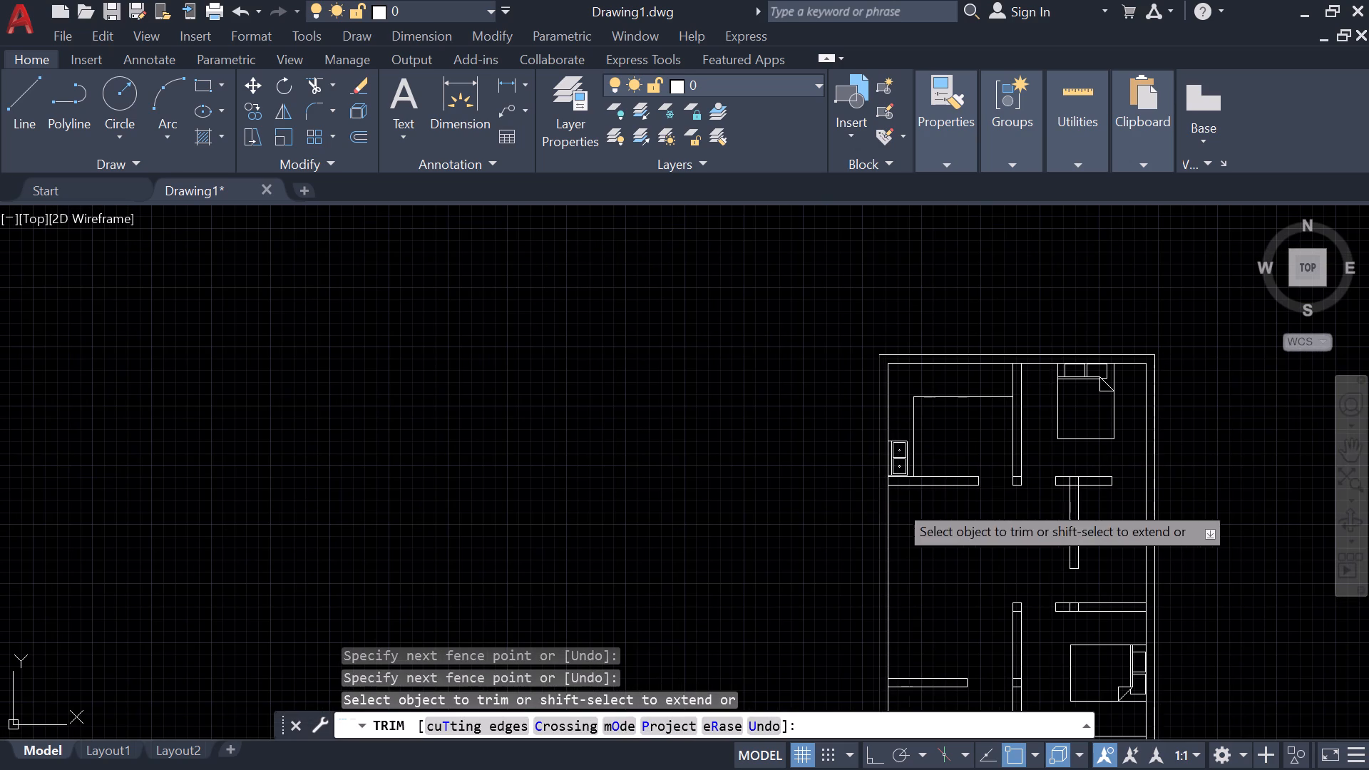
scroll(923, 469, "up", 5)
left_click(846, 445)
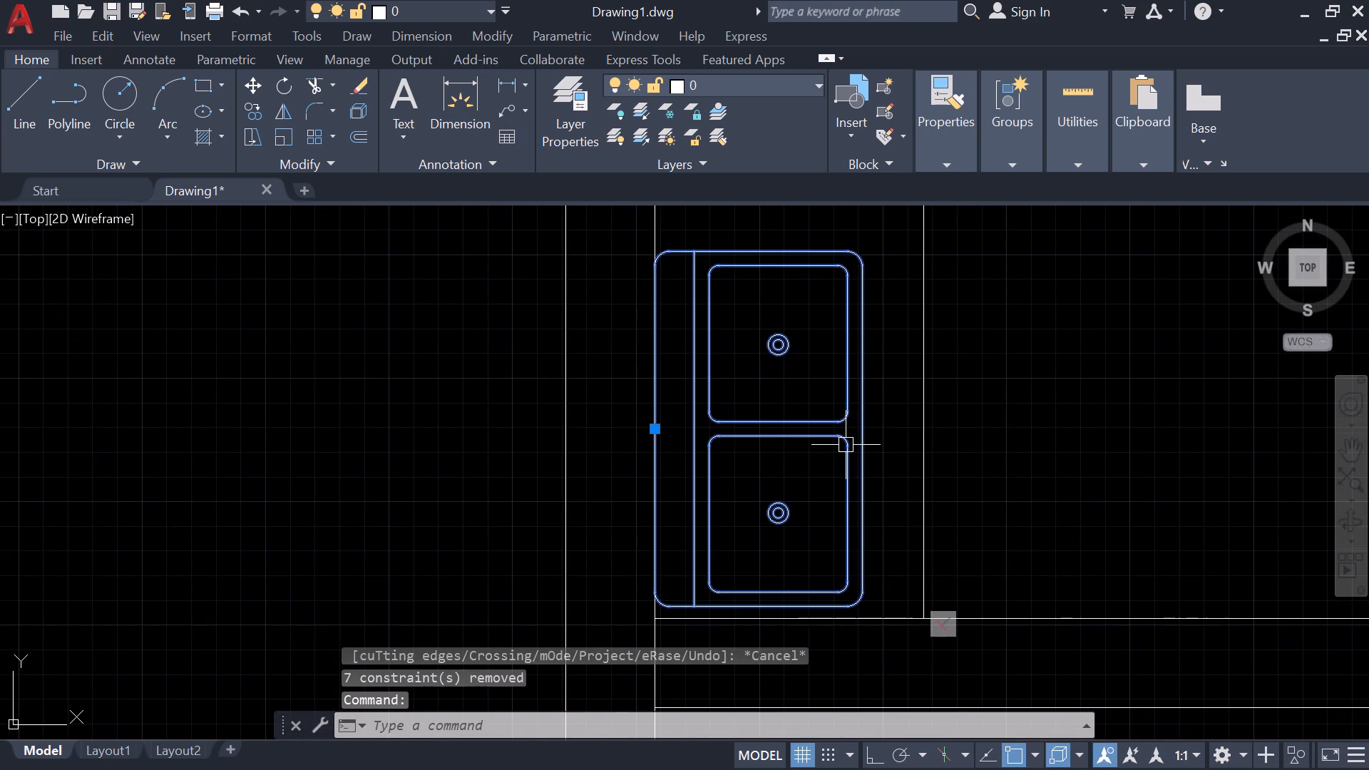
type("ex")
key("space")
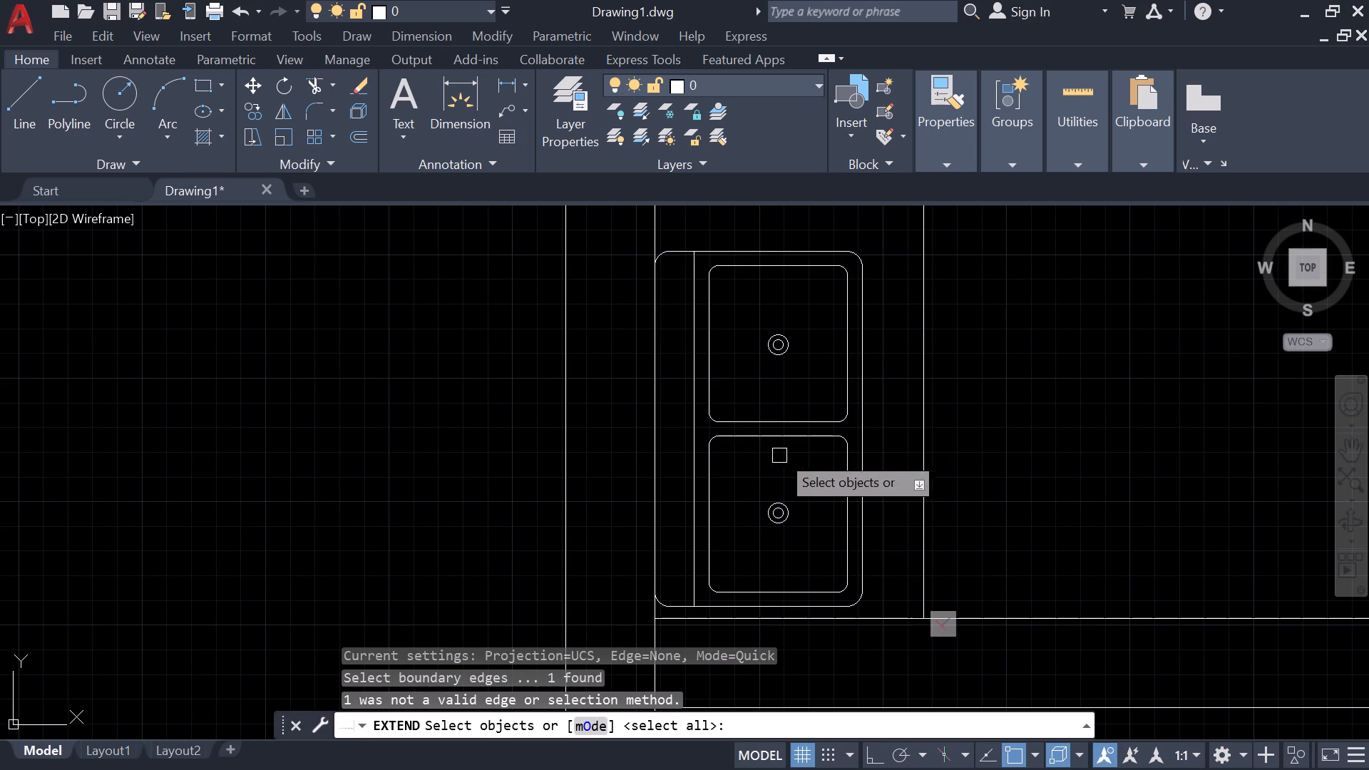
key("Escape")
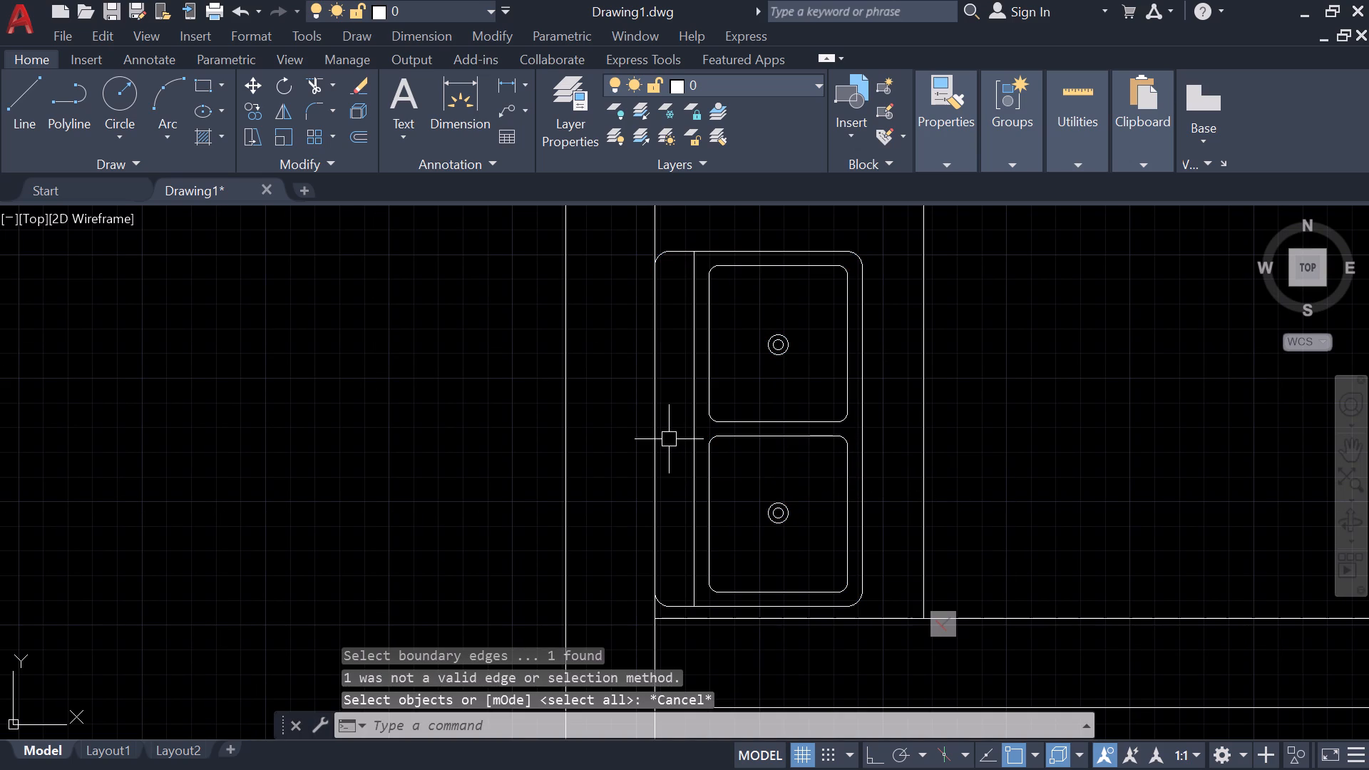
Scale the sink up slightly about the midpoint of its back edge, so it nearly fills the counter depth.
left_click(846, 441)
type("sc")
key("space")
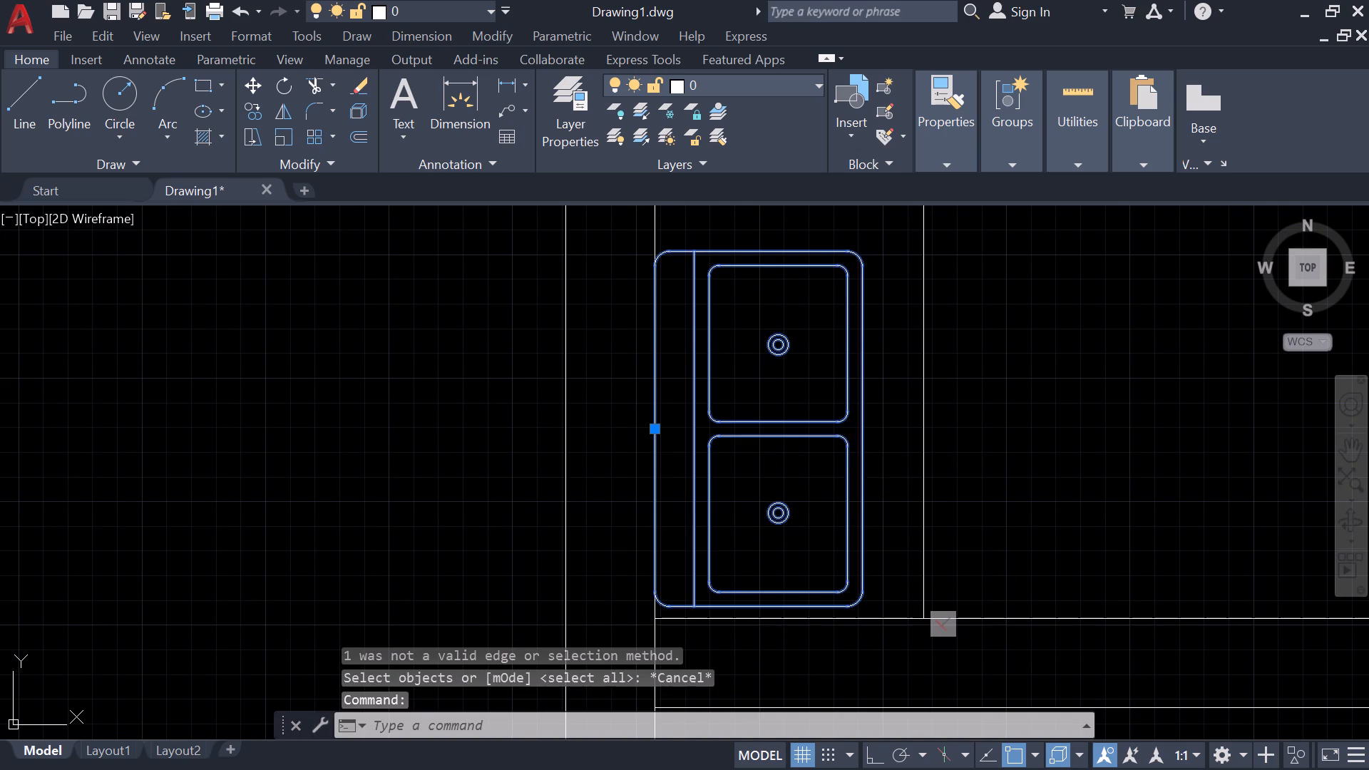
left_click(656, 426)
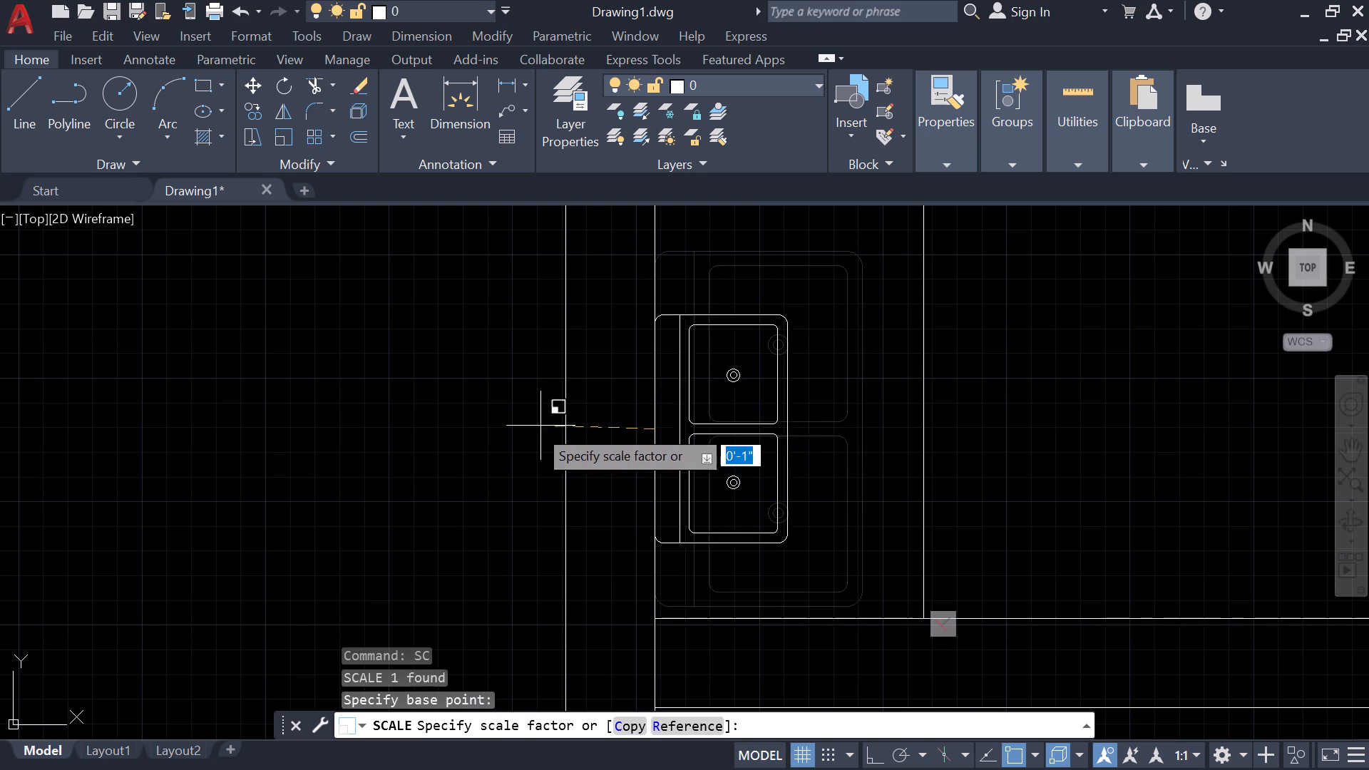
left_click(449, 433)
Move the enlarged sink about 6 inches up along the left wall, clear of the lower partition.
left_click(800, 464)
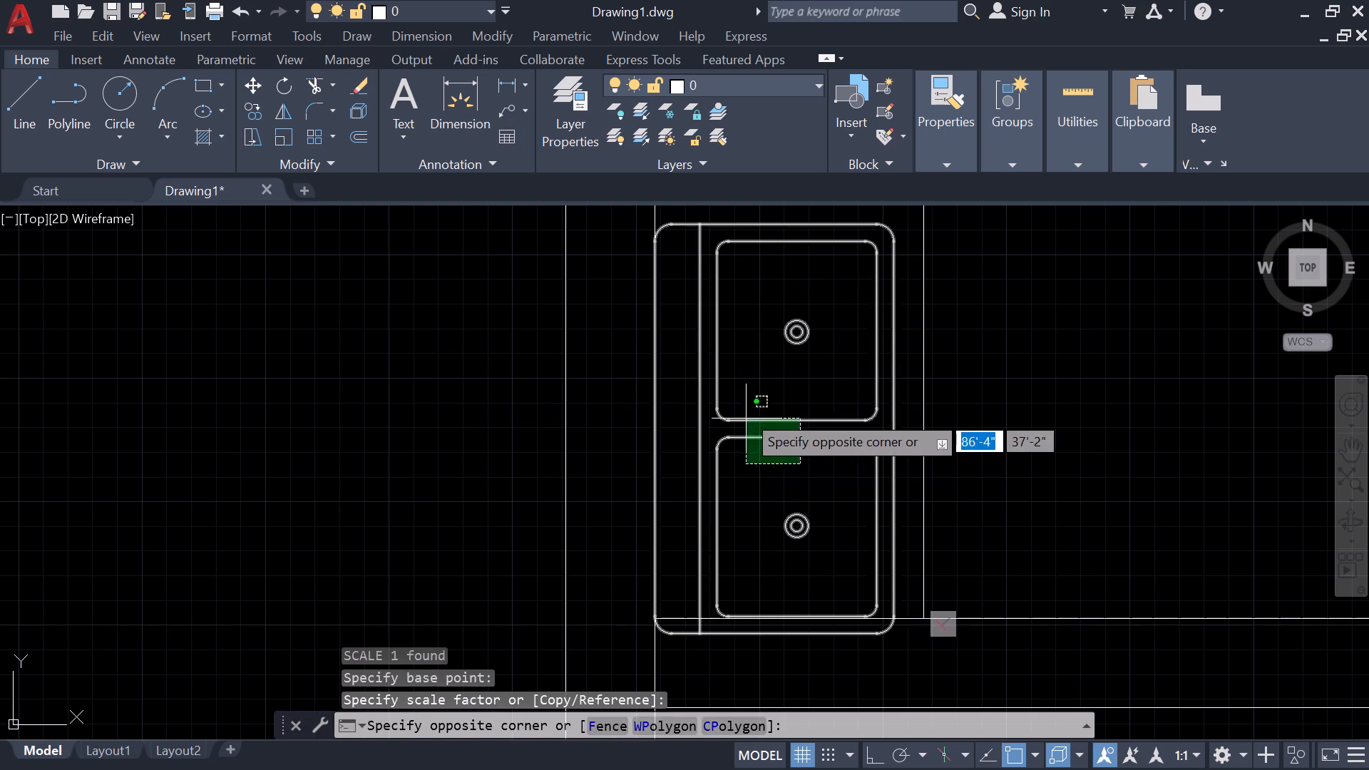
left_click(745, 406)
left_click(657, 433)
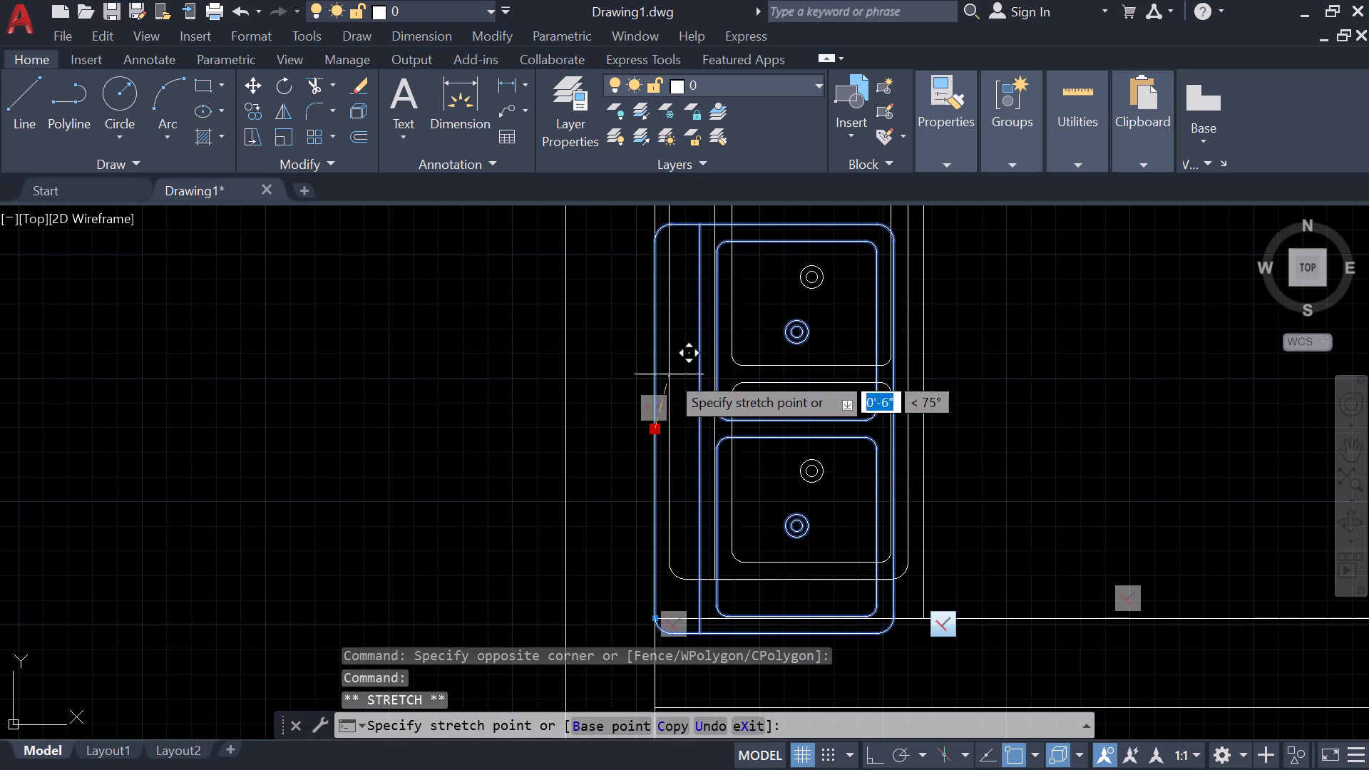
left_click(652, 374)
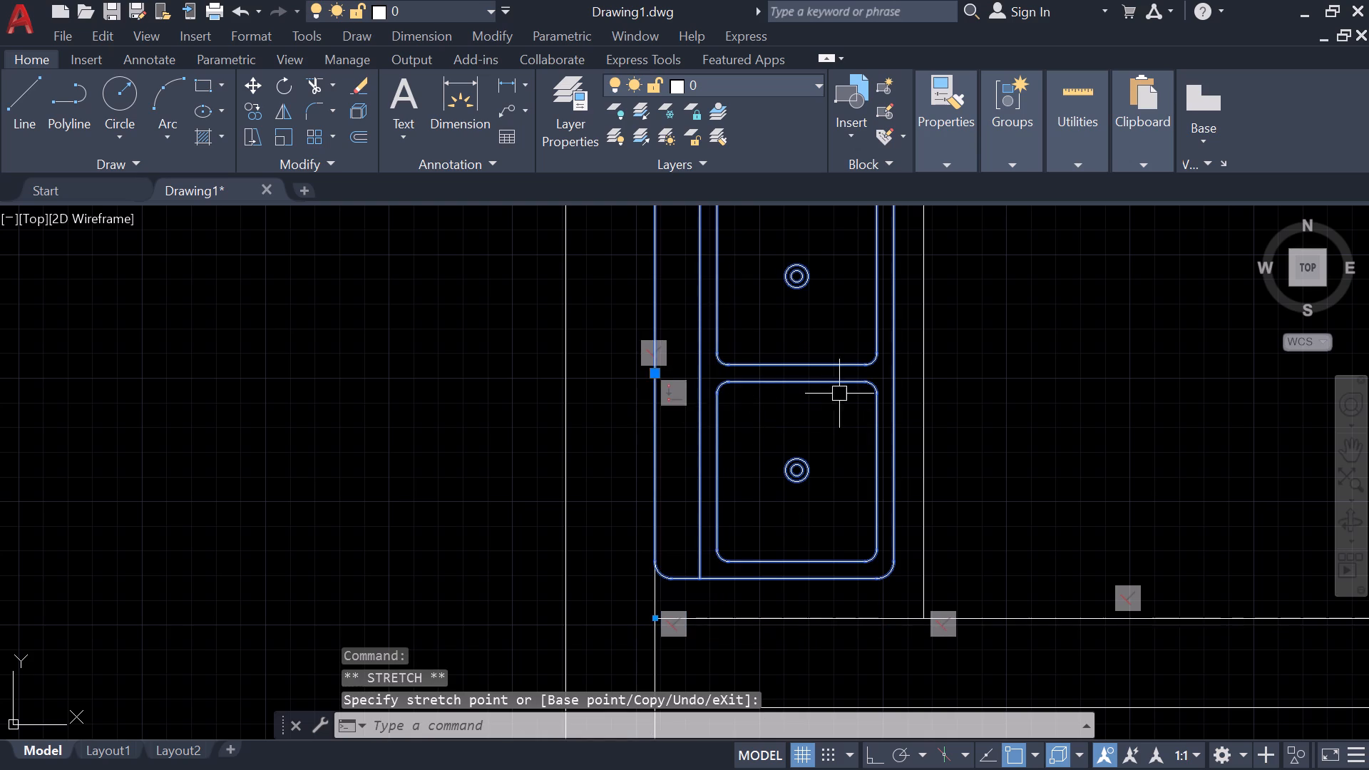
key("Escape")
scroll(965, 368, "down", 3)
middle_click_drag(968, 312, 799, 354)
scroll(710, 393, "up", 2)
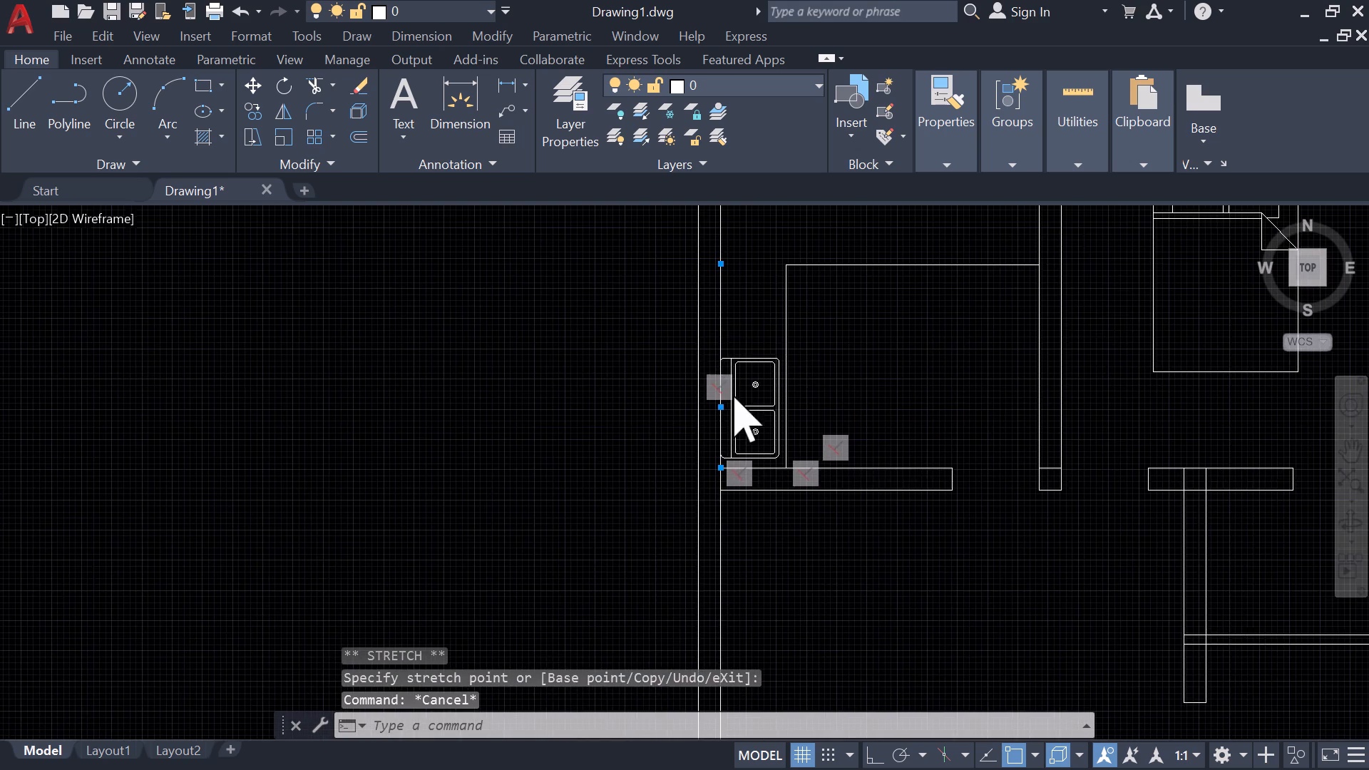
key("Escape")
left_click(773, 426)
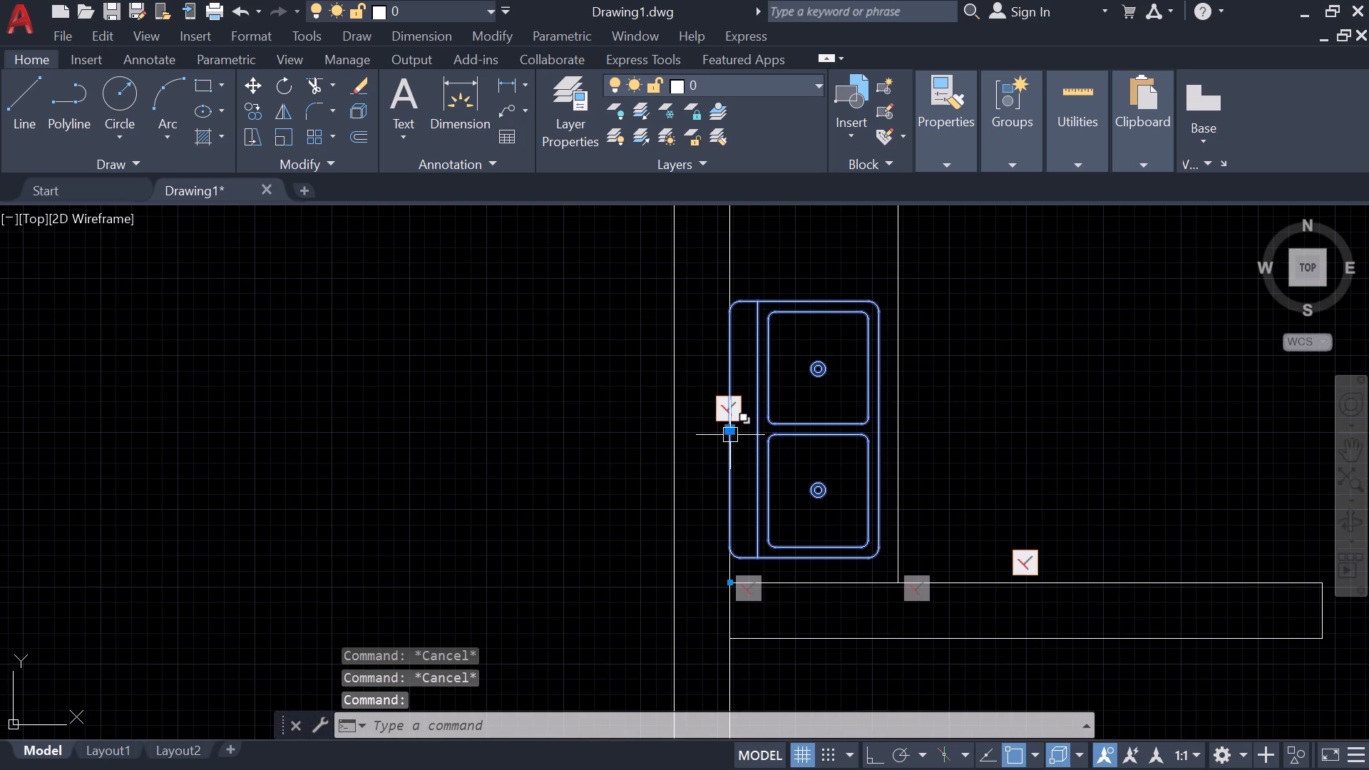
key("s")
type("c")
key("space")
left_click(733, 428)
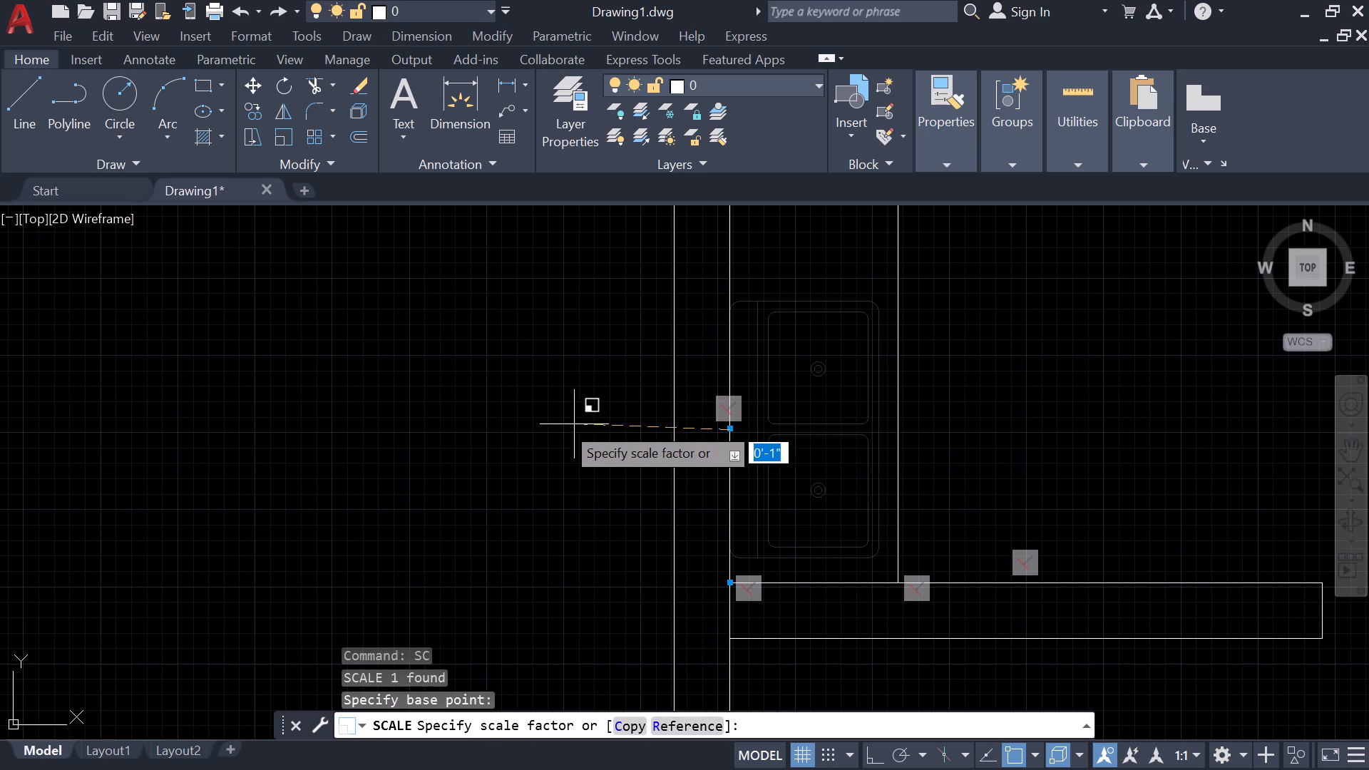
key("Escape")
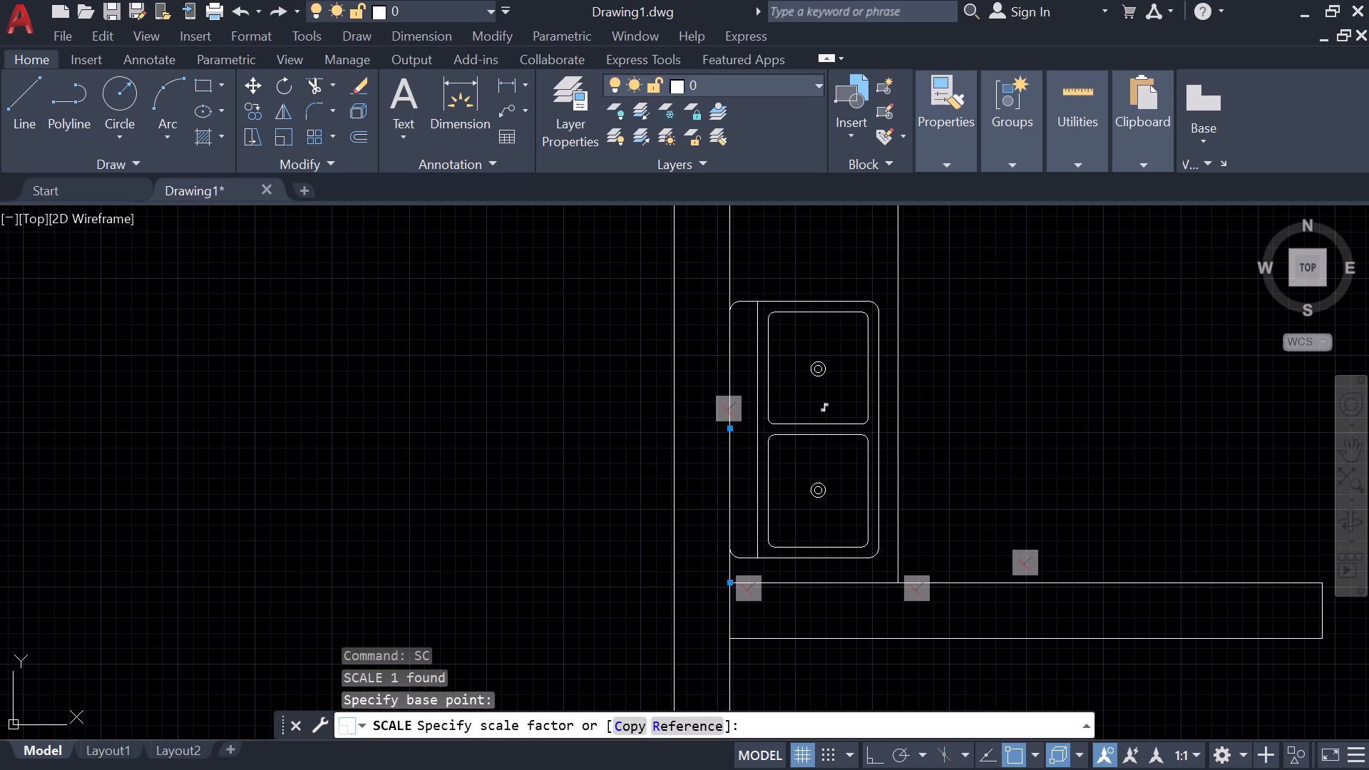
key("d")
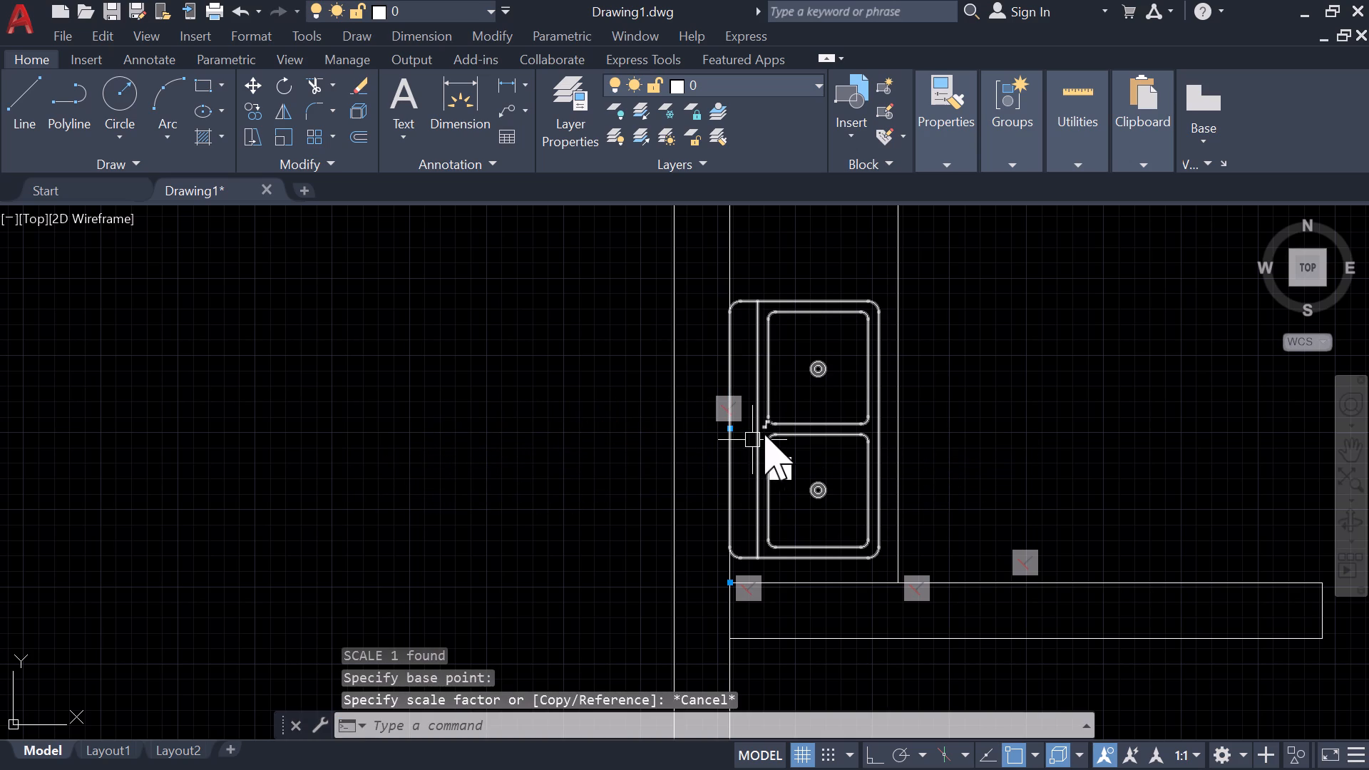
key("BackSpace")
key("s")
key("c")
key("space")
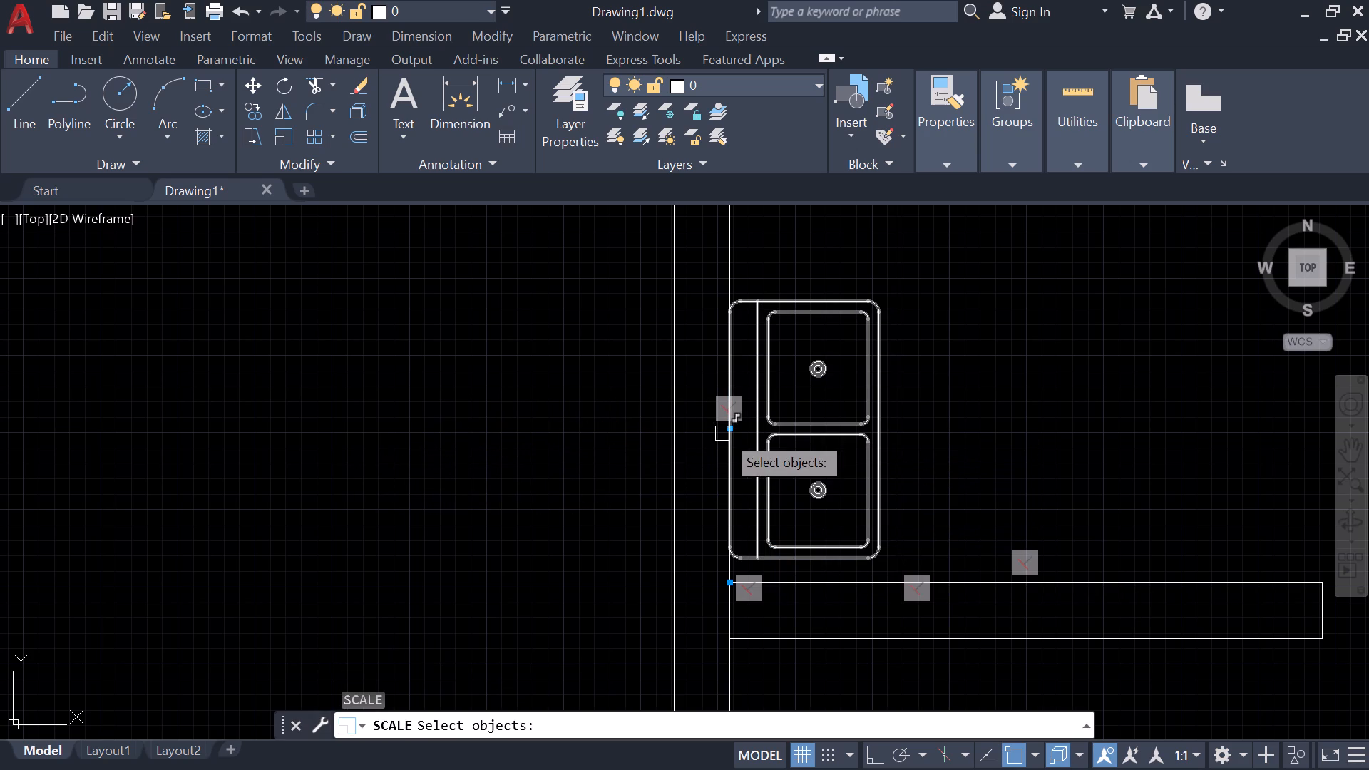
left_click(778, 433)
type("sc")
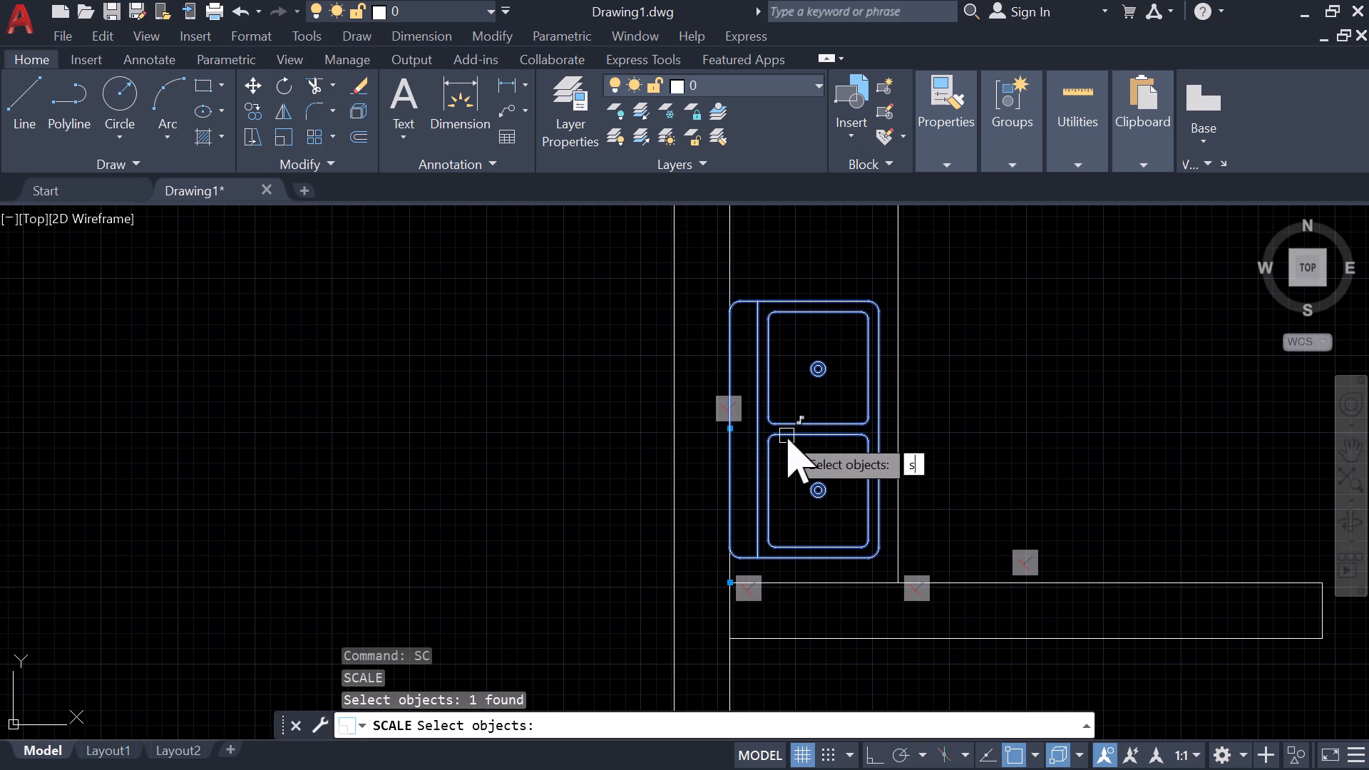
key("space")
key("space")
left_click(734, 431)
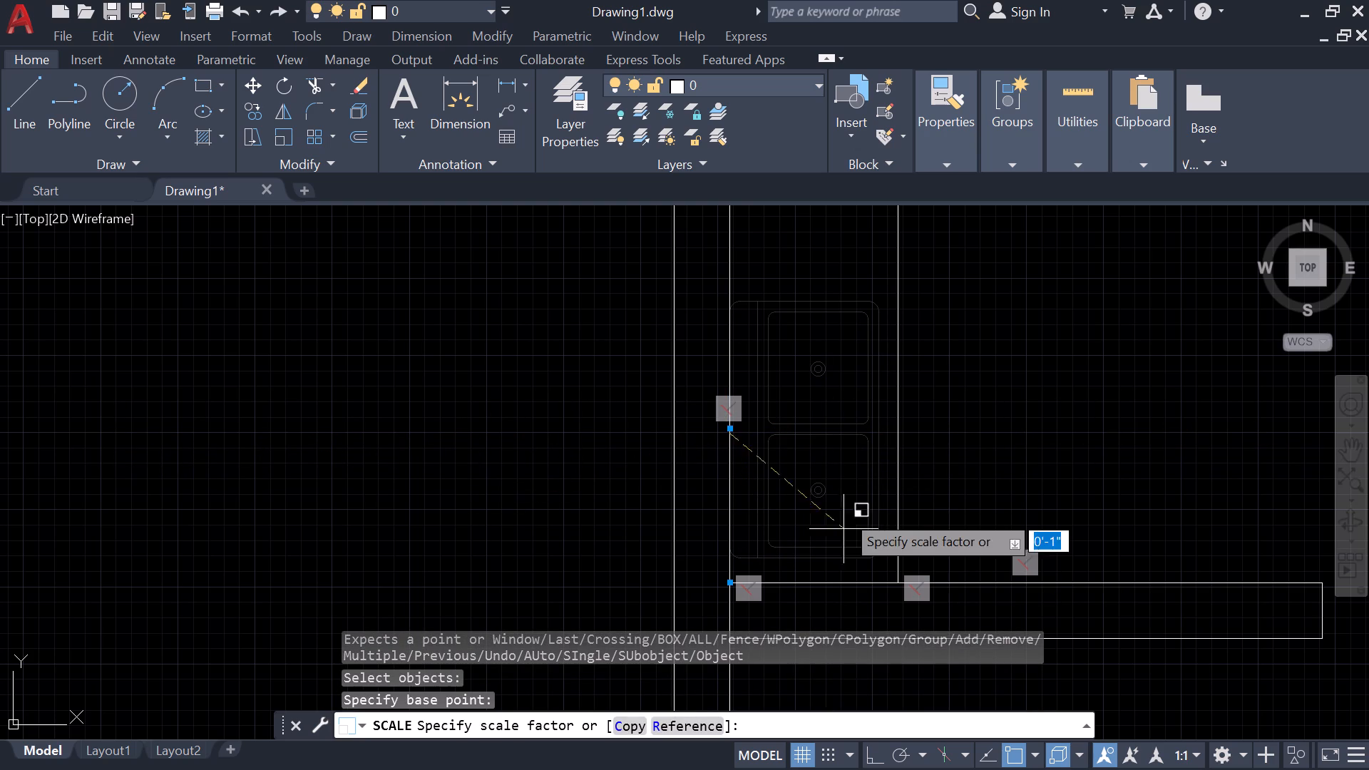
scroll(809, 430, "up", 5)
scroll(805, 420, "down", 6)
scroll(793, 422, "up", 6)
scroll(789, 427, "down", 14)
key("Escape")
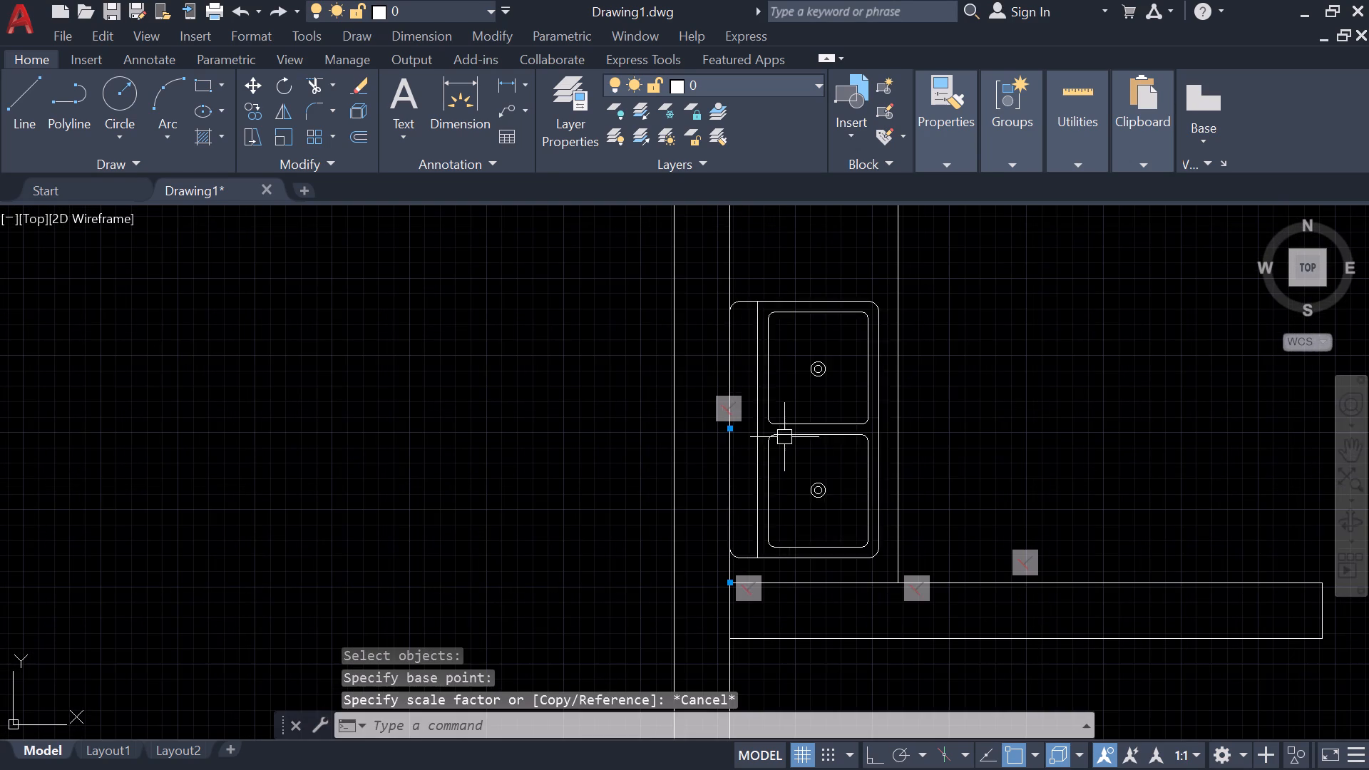
In the constraint bar settings, clear all displayed constraint types and set the constraint bar transparency to 10.
left_click_drag(926, 593, 439, 500)
right_click(431, 495)
left_click(540, 594)
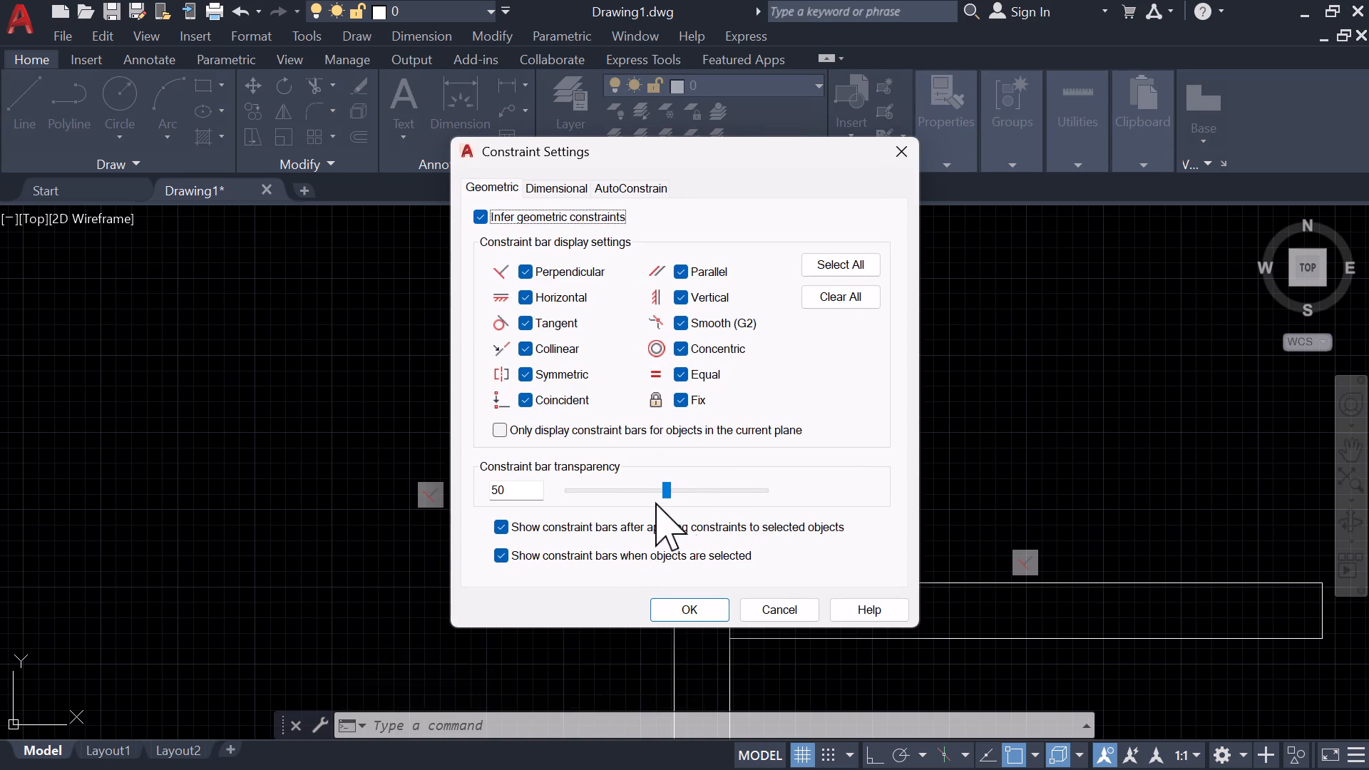
left_click(834, 297)
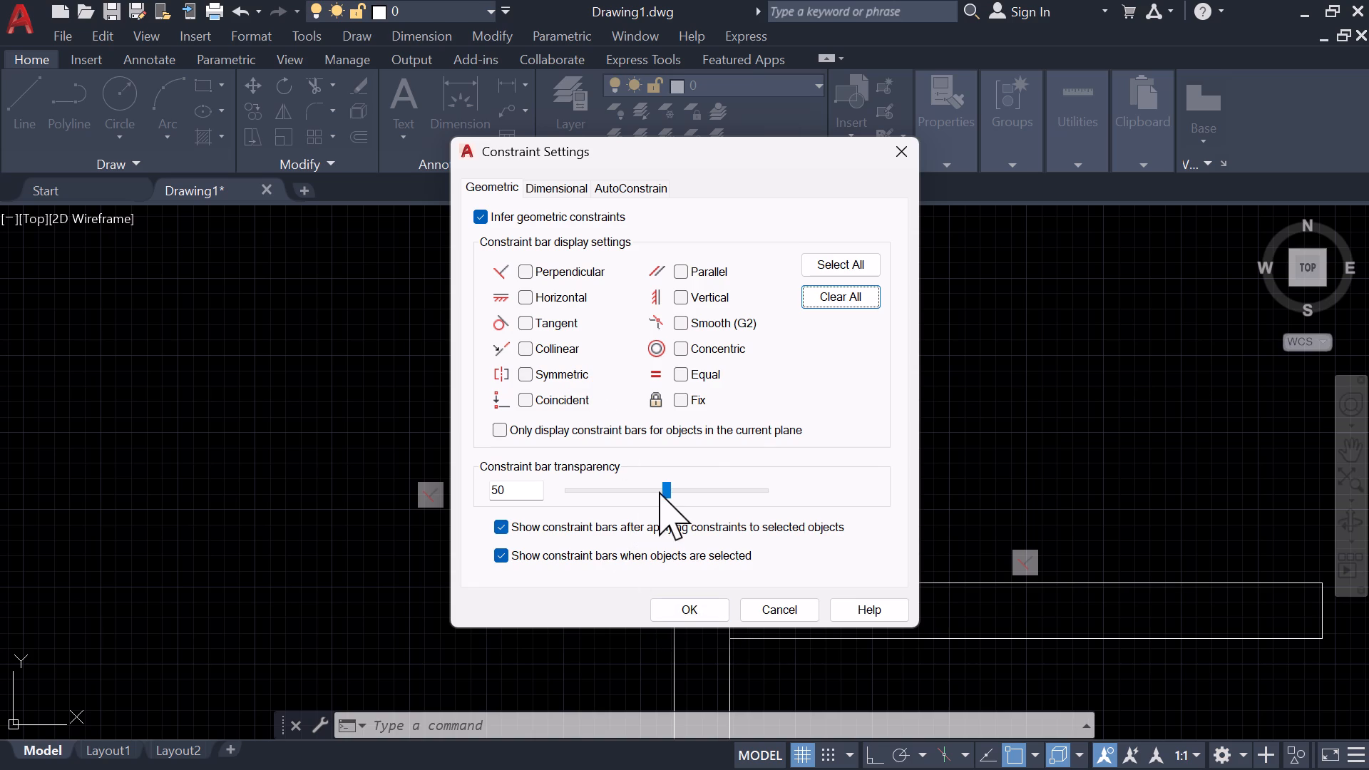
left_click_drag(659, 491, 461, 486)
left_click_drag(629, 499, 572, 479)
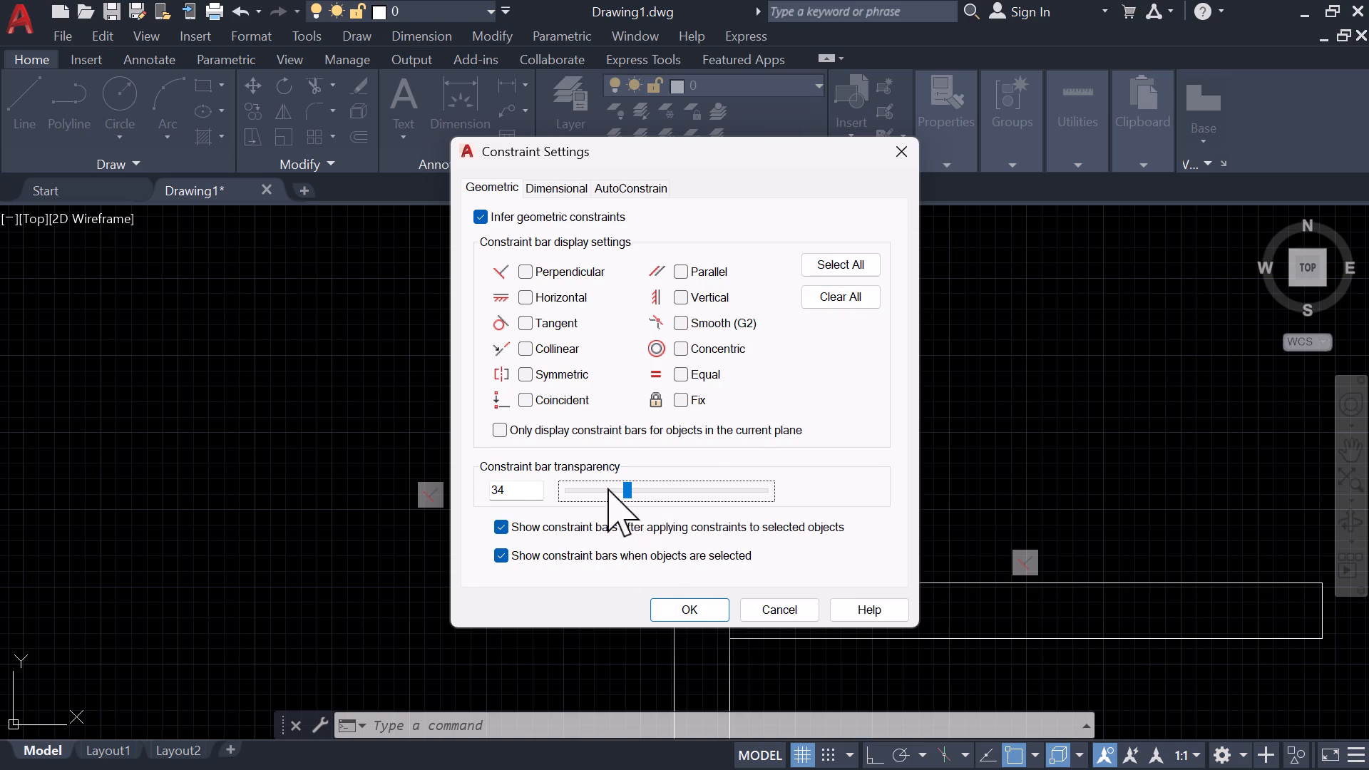
left_click_drag(621, 500, 570, 505)
left_click_drag(612, 489, 547, 500)
left_click_drag(573, 496, 563, 497)
Try to apply the settings with no constraint types chosen, and reselect all geometric constraint types.
left_click(701, 612)
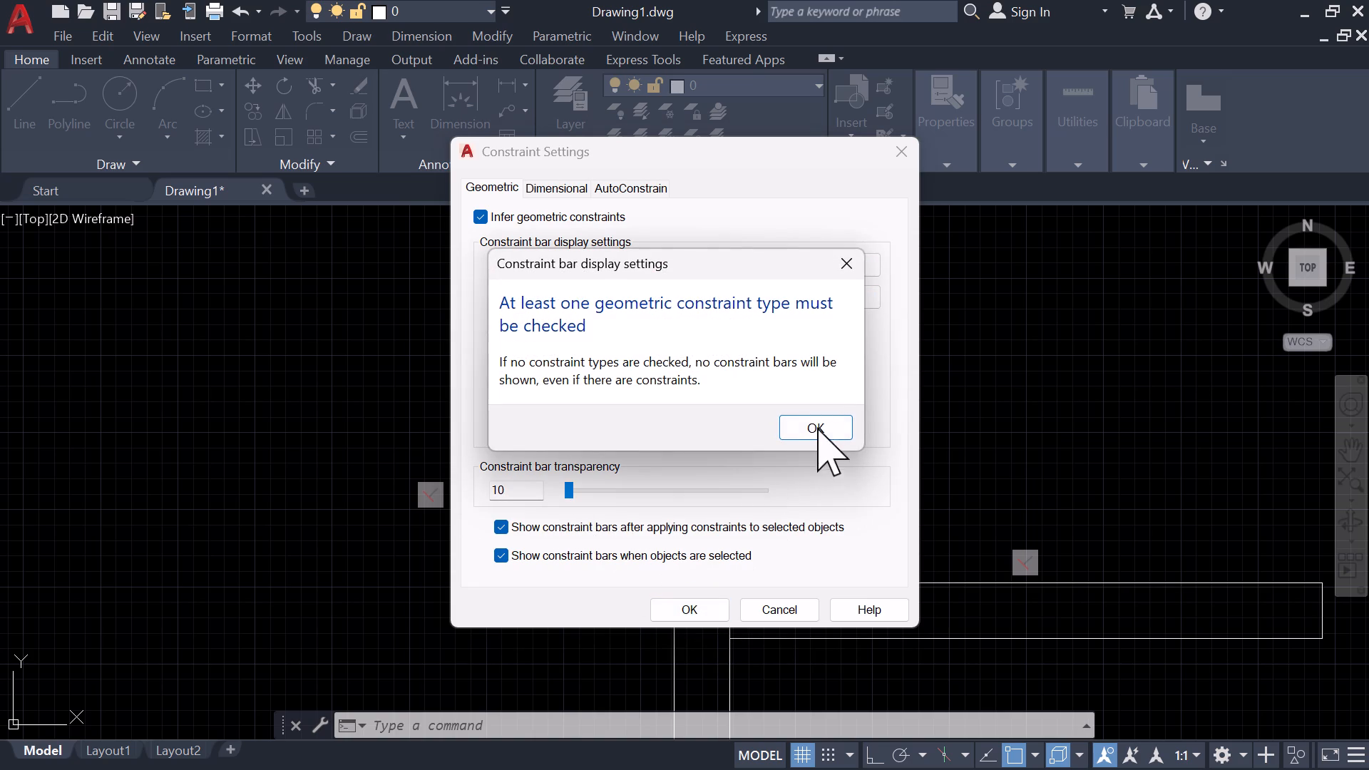
left_click(818, 421)
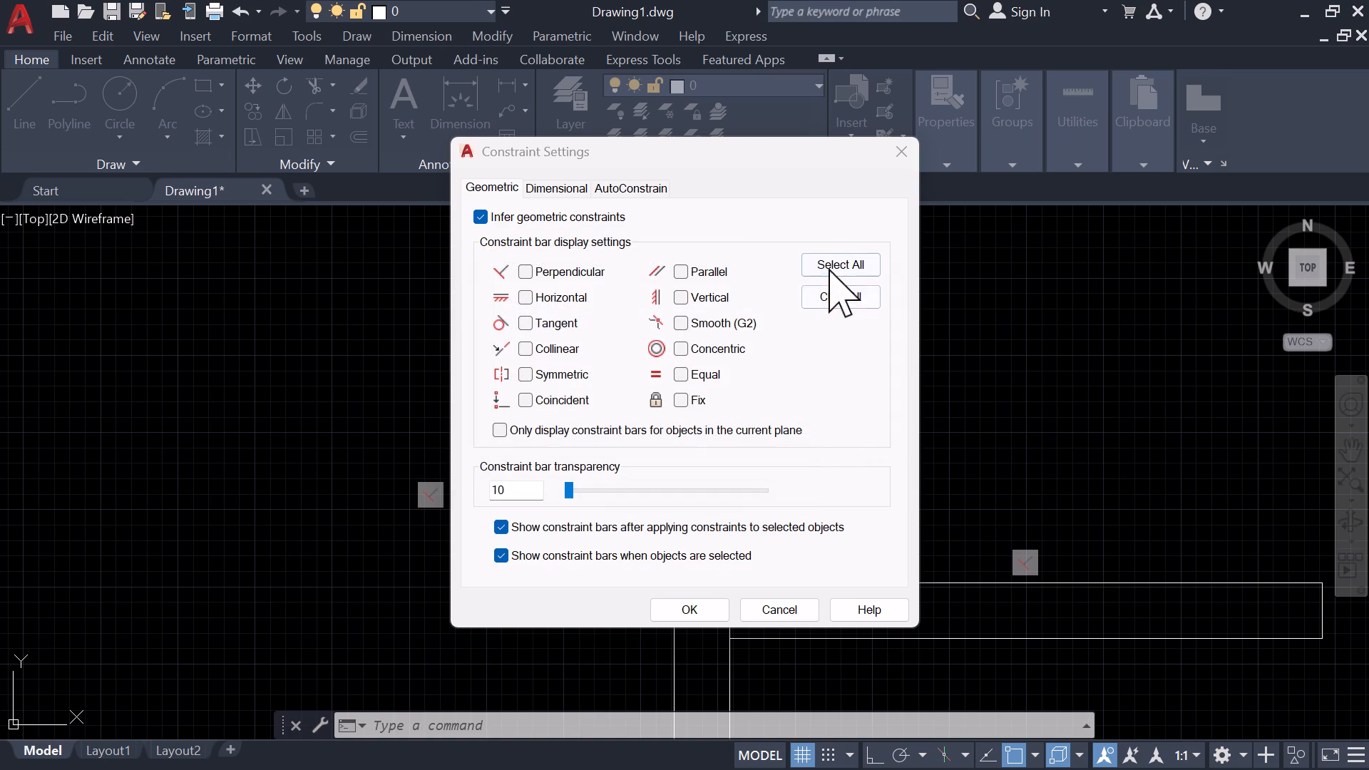
left_click(830, 262)
Disable showing constraint bars after applying constraints and when objects are selected, and apply the constraint settings.
left_click(485, 225)
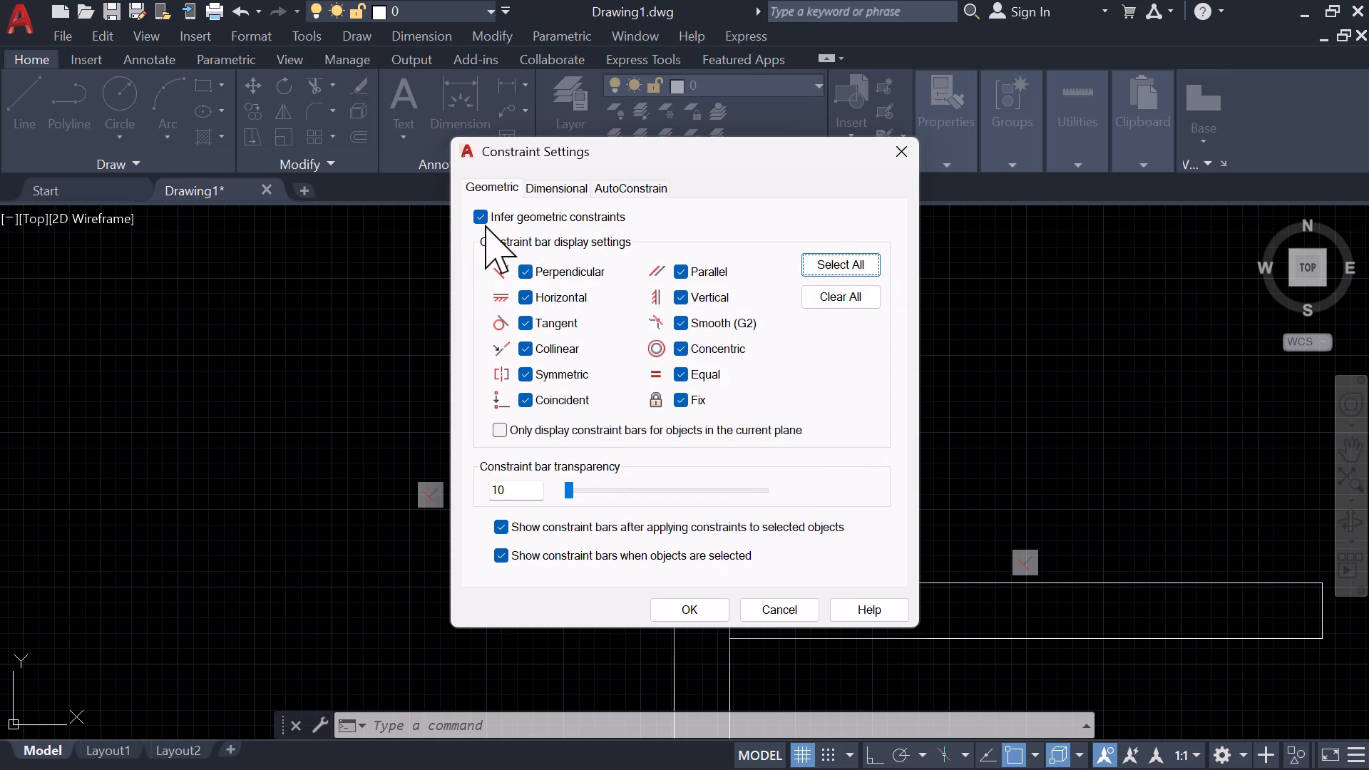
left_click(581, 192)
left_click(625, 184)
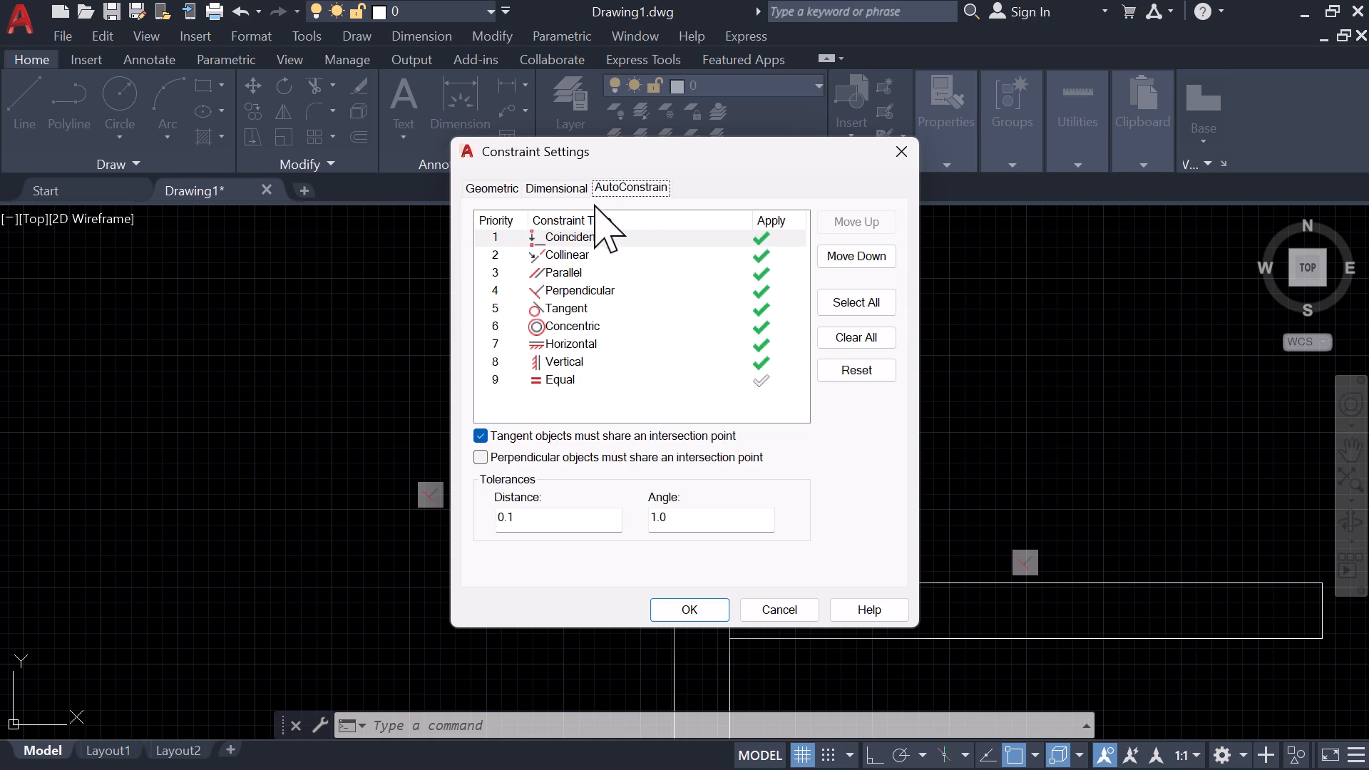
left_click(553, 190)
left_click(503, 196)
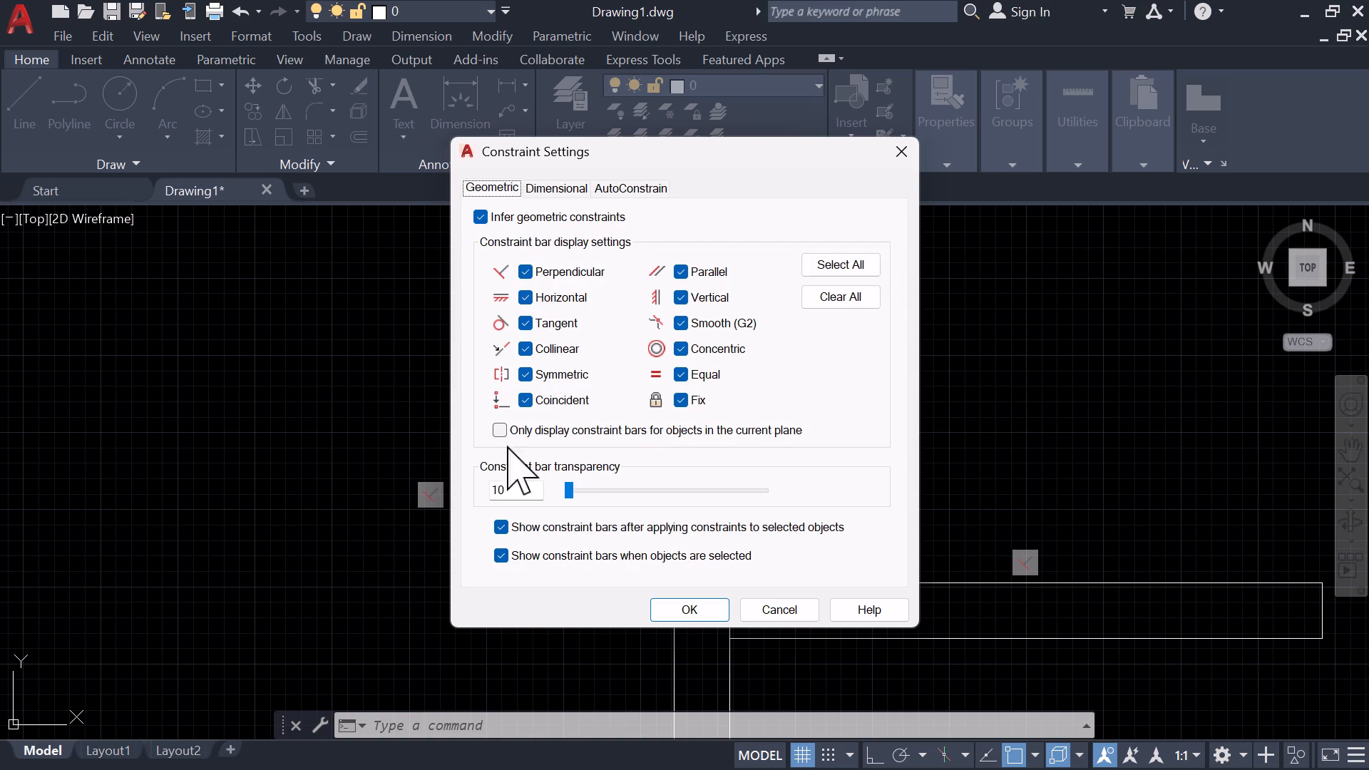
left_click(499, 522)
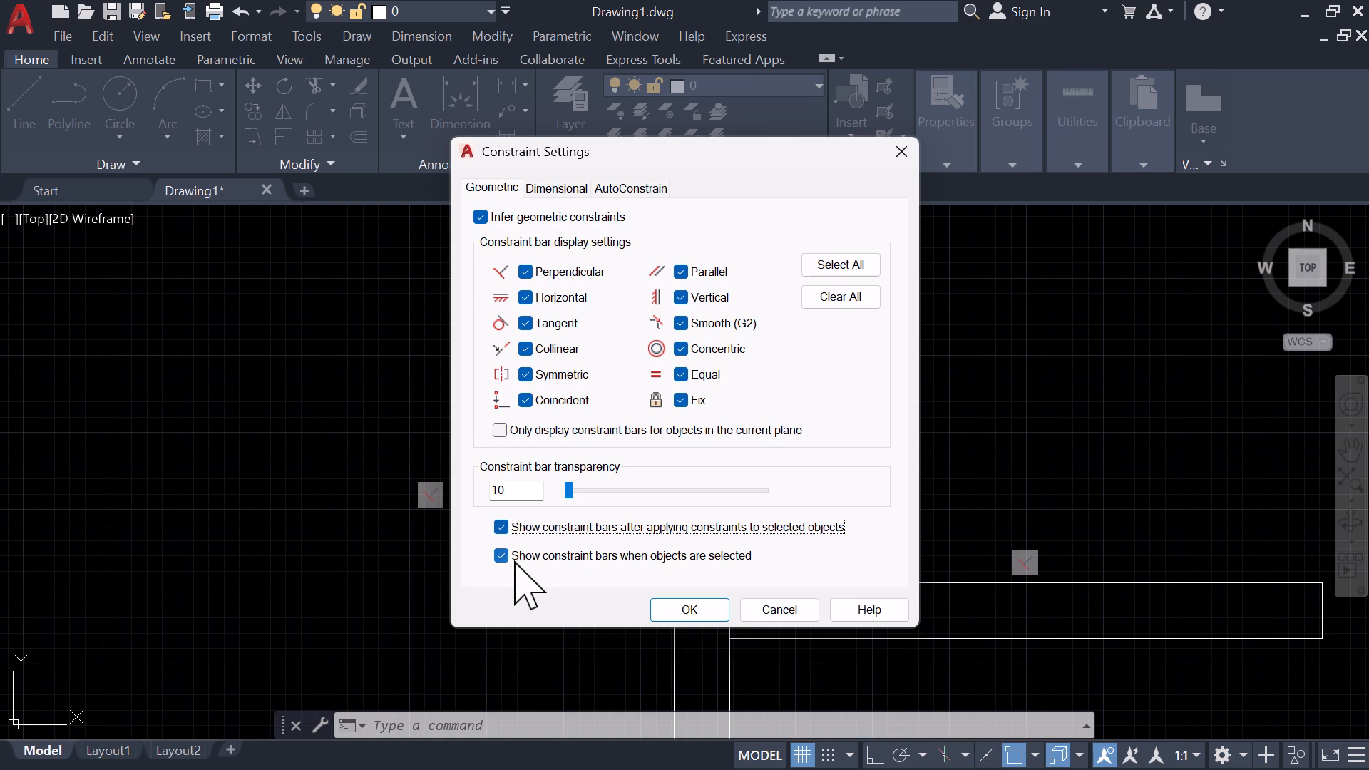
left_click(501, 528)
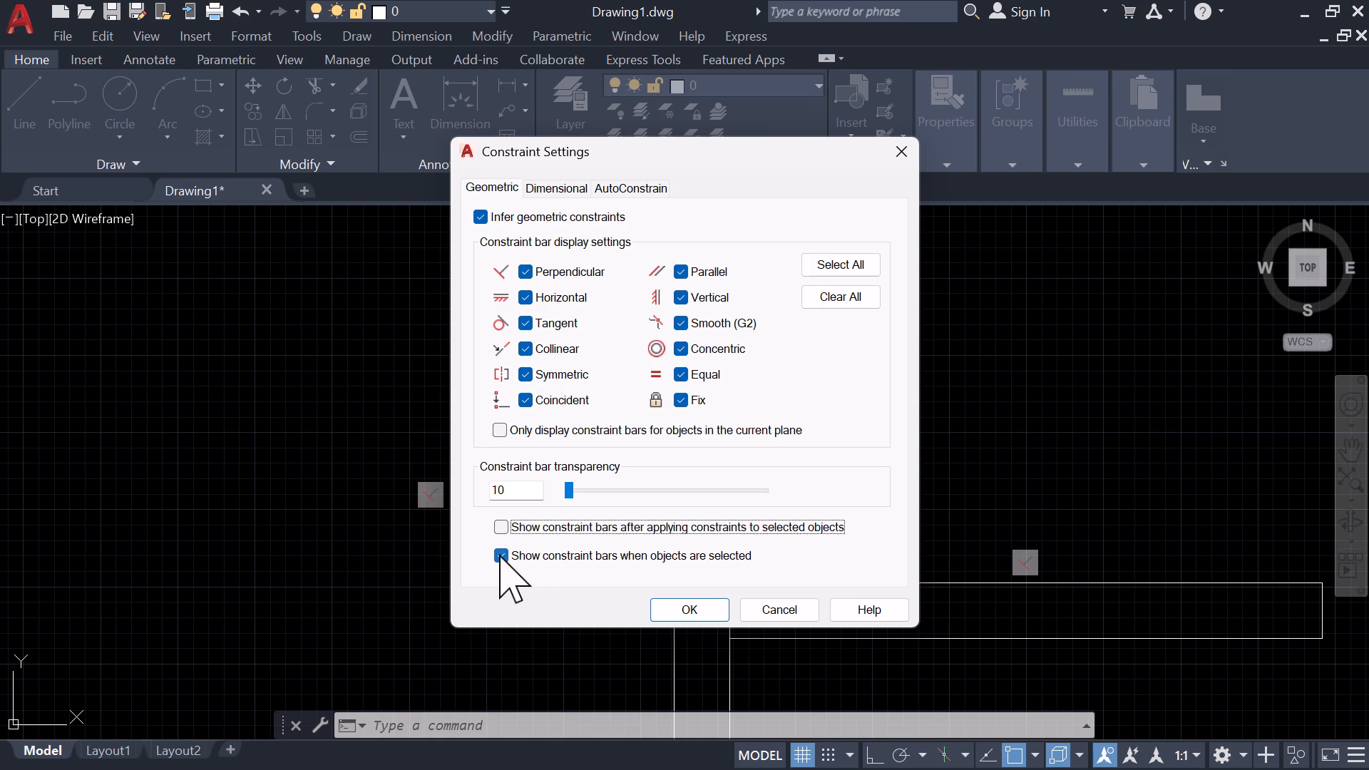
left_click(499, 554)
left_click(704, 611)
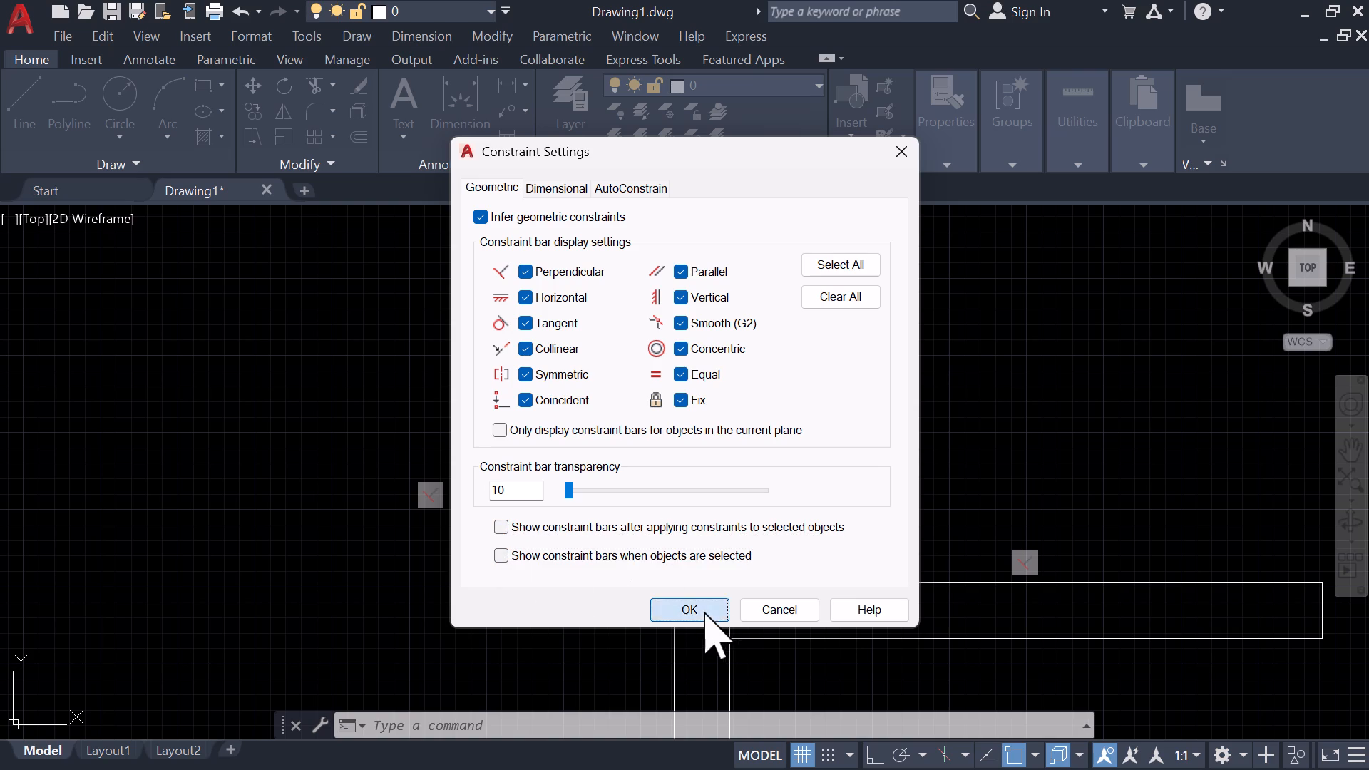
In the constraint bar settings, clear all displayed constraint types, enable only Equal, and apply the settings.
scroll(901, 479, "down", 2)
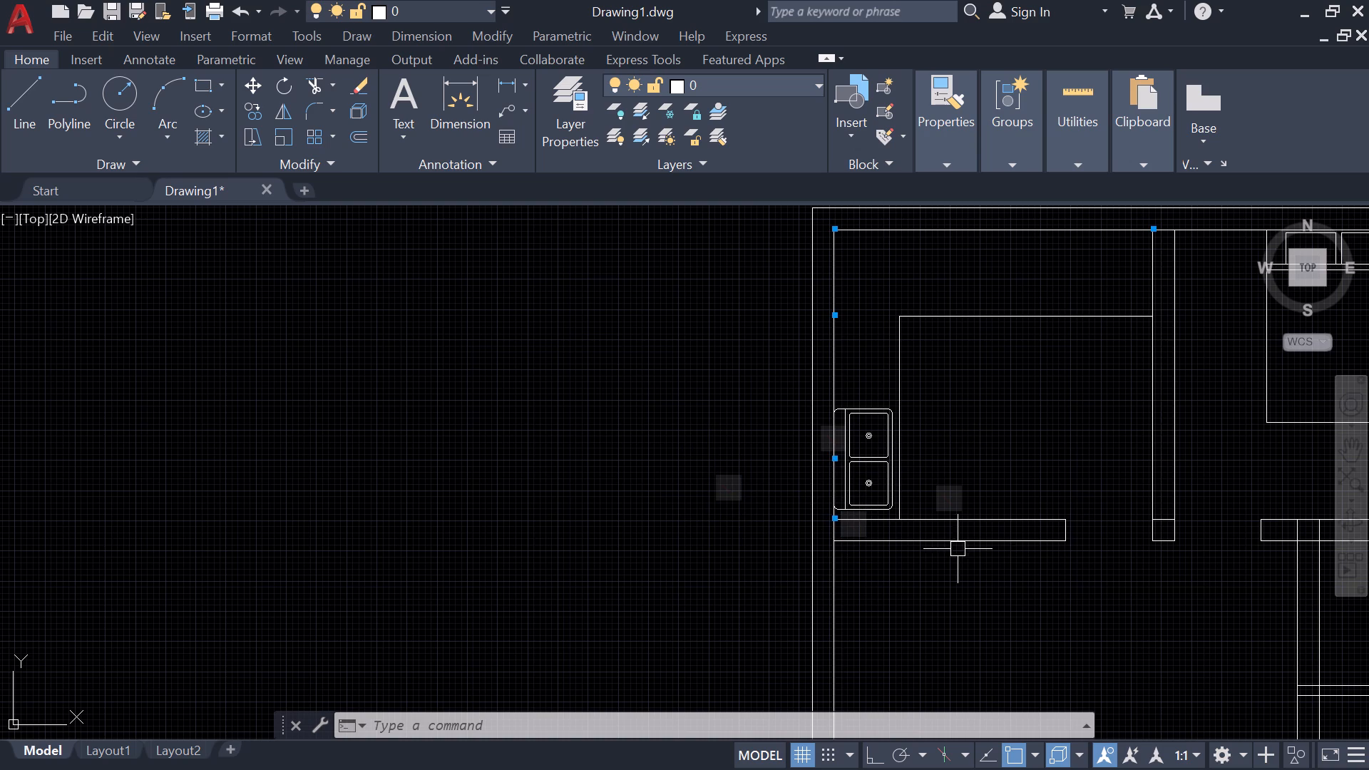
left_click_drag(852, 518, 686, 535)
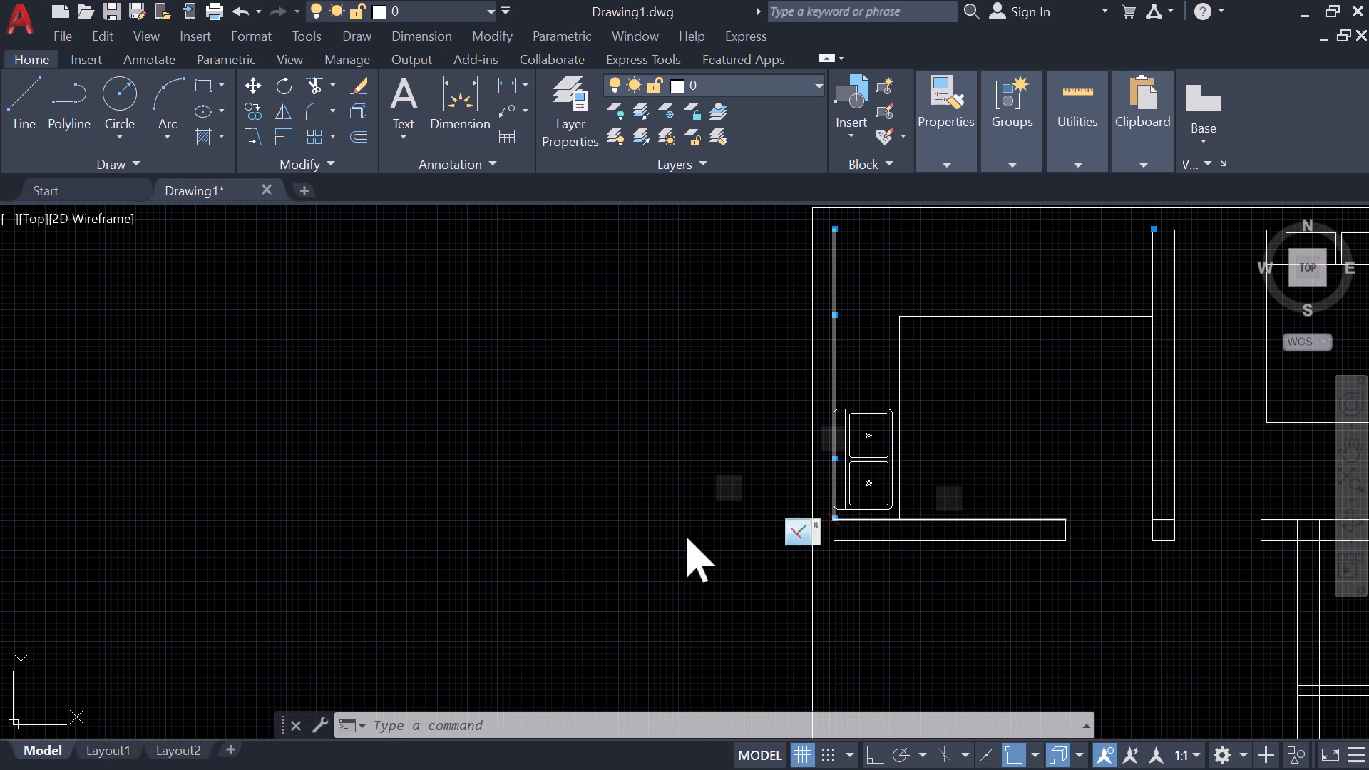
left_click_drag(686, 535, 612, 525)
right_click(612, 523)
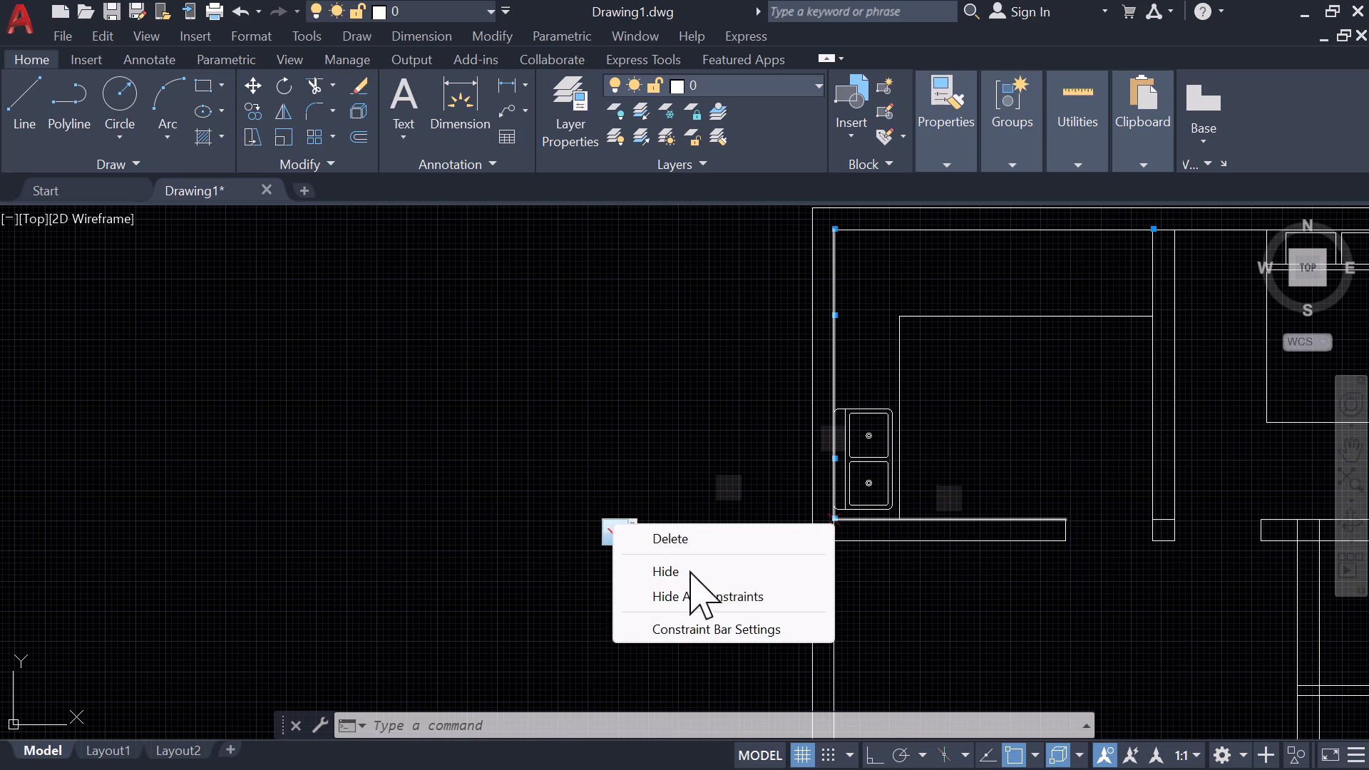
left_click(675, 618)
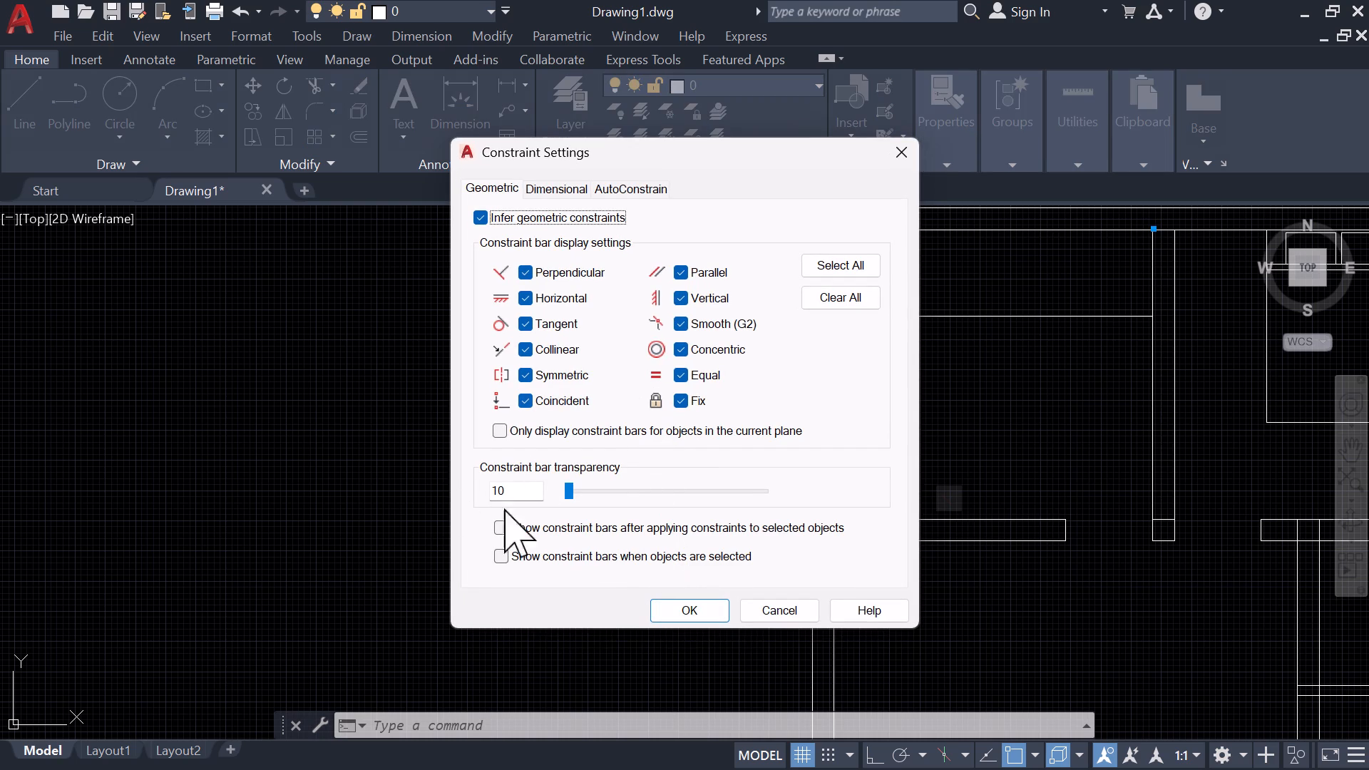
left_click(830, 300)
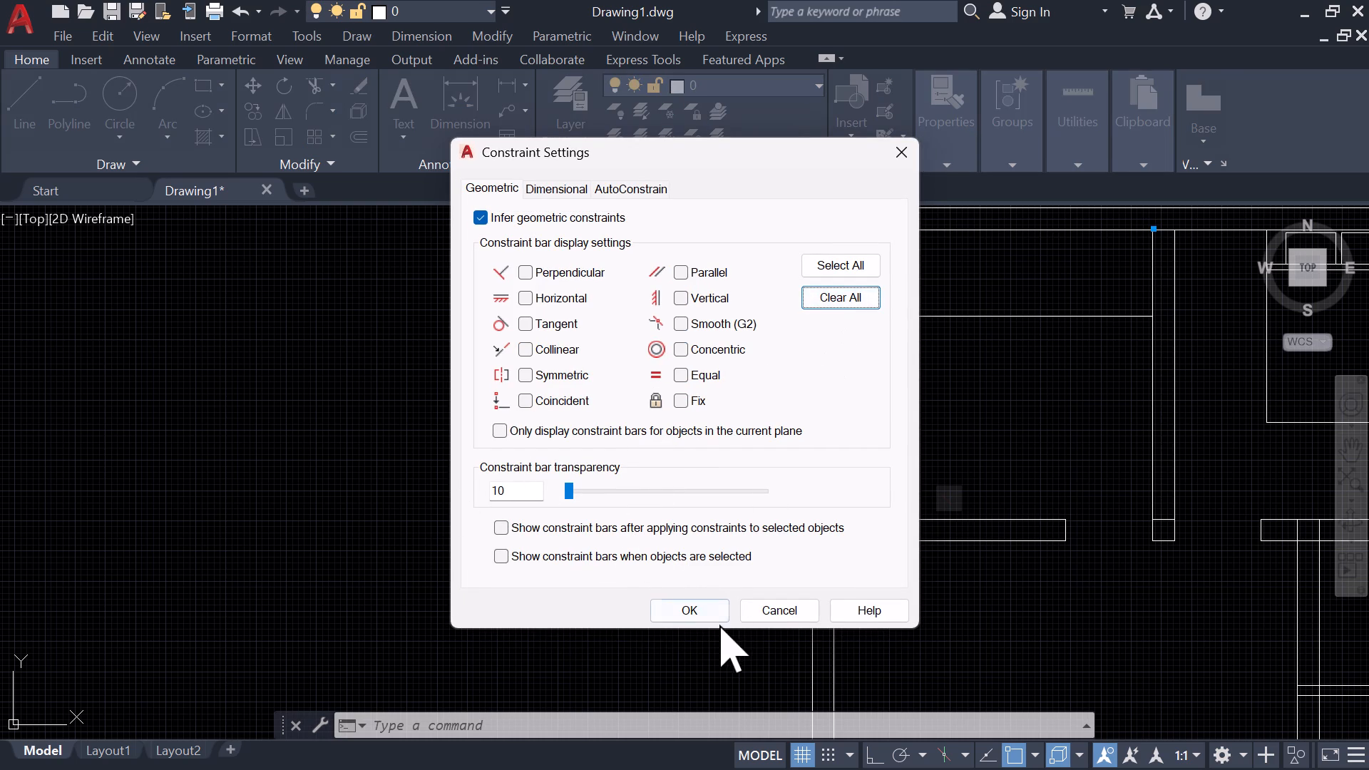
left_click(712, 609)
left_click(810, 423)
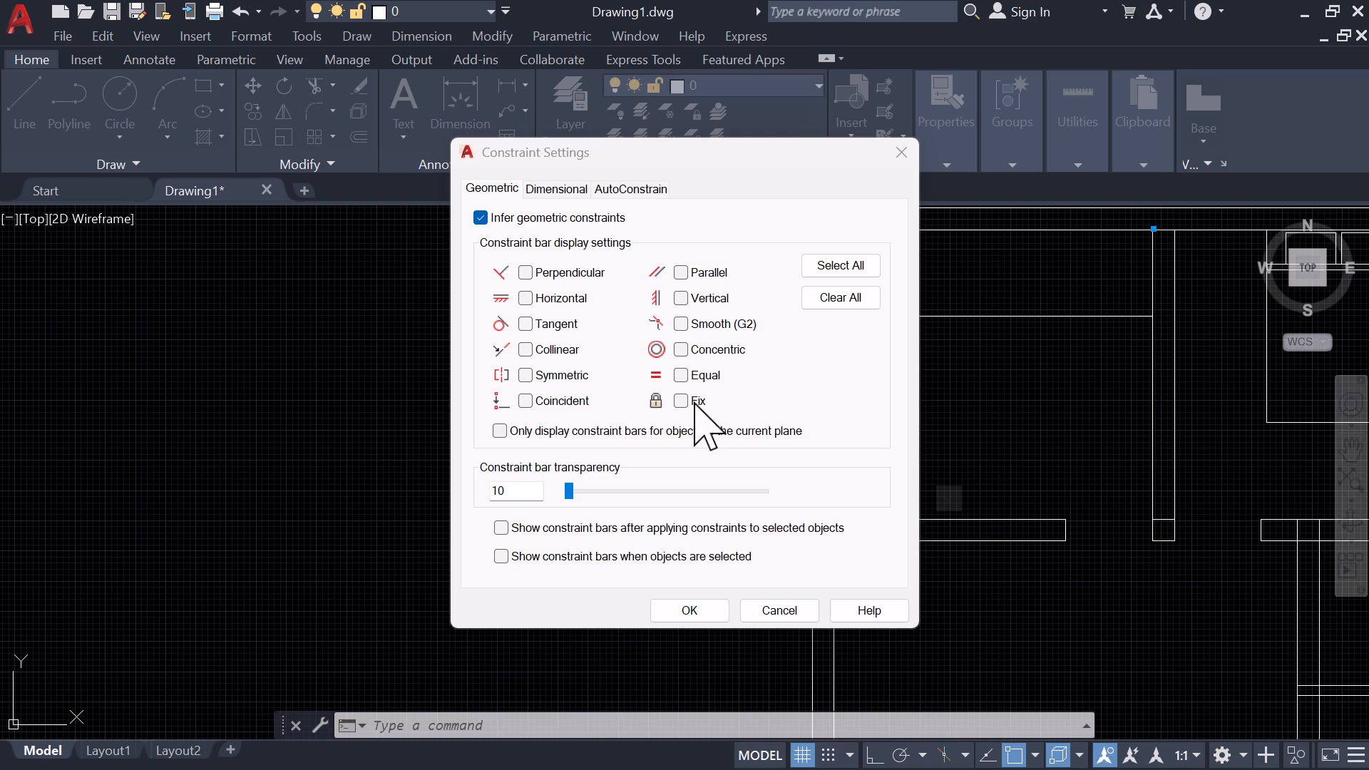
left_click(677, 375)
left_click(688, 610)
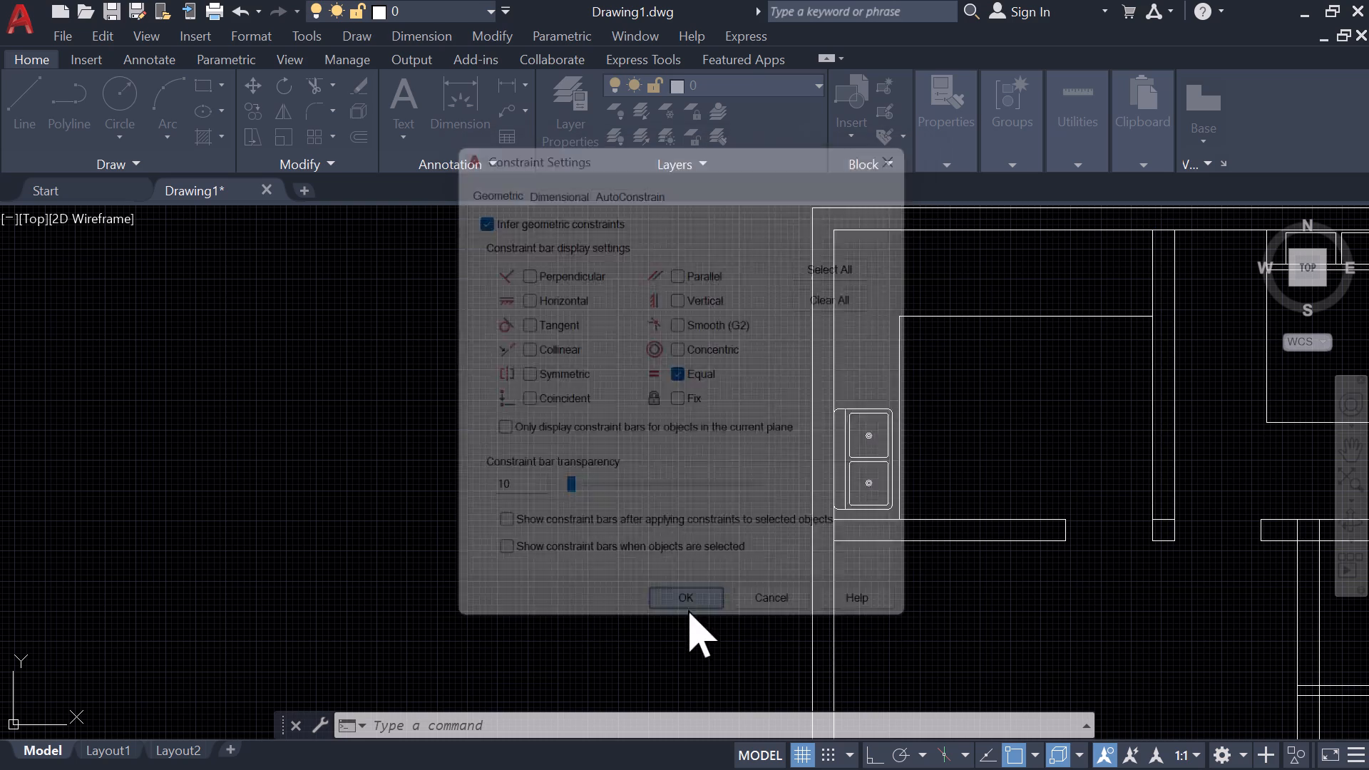
Move the four-burner stove from outside the plan into the kitchen, between the top wall and the upper counter's edge.
scroll(872, 498, "down", 1)
scroll(881, 479, "up", 3)
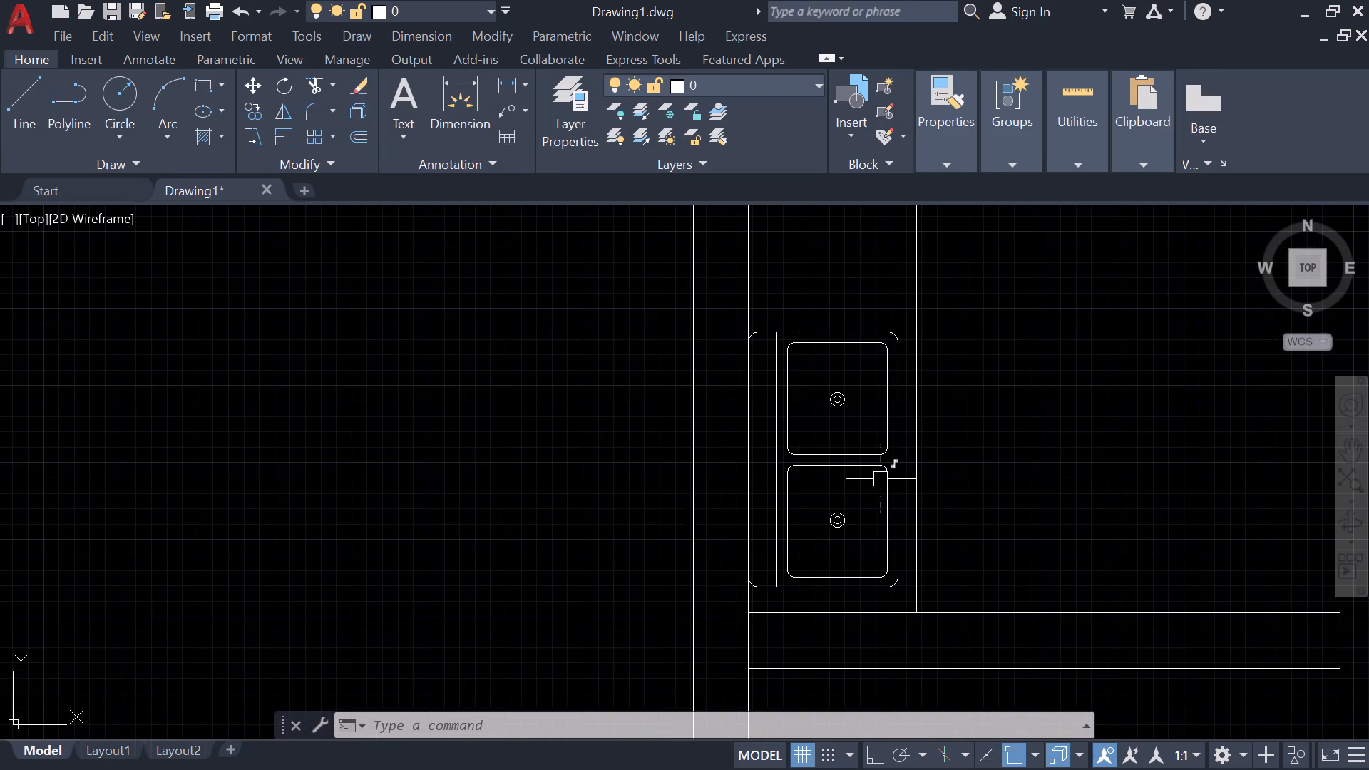
scroll(879, 499, "up", 3)
scroll(816, 473, "down", 2)
middle_click_drag(869, 455, 471, 453)
scroll(314, 430, "down", 6)
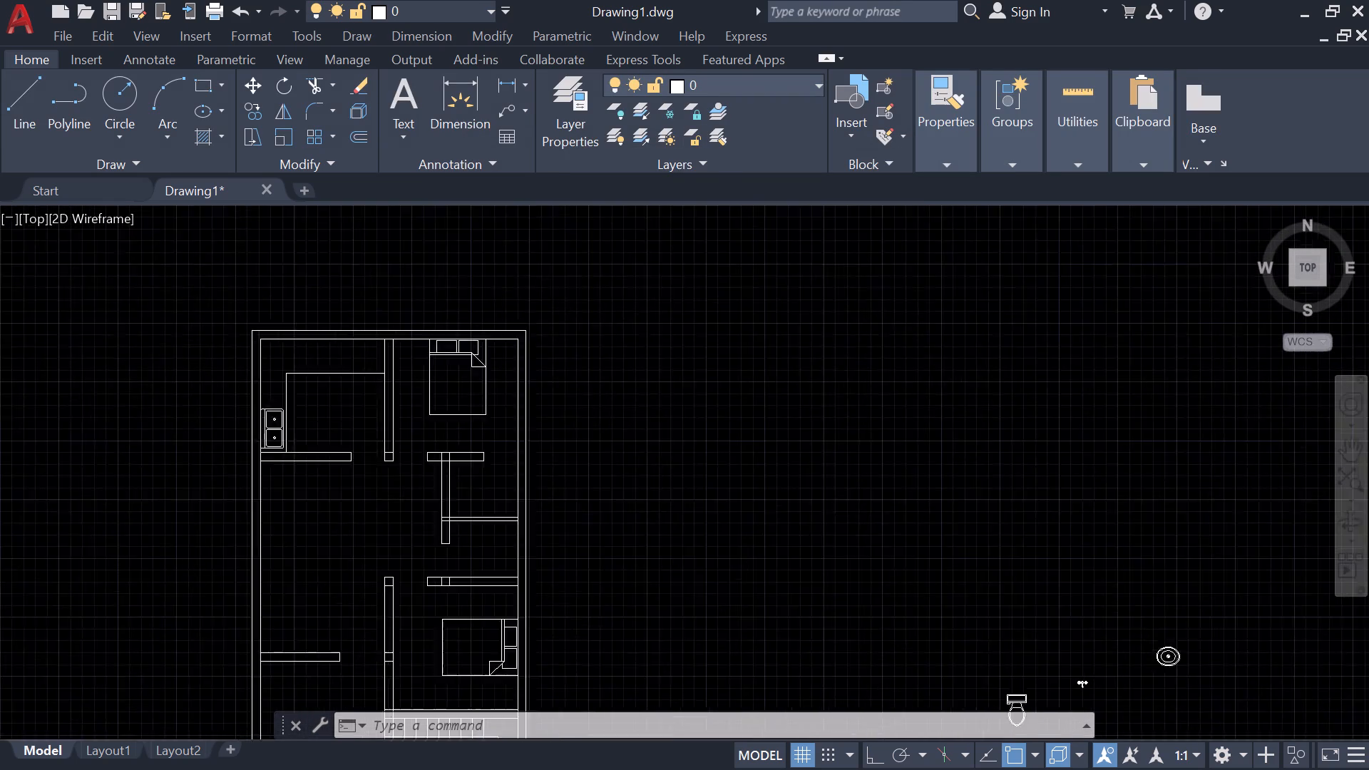
scroll(645, 447, "up", 2)
scroll(1163, 416, "down", 3)
scroll(1193, 486, "up", 1)
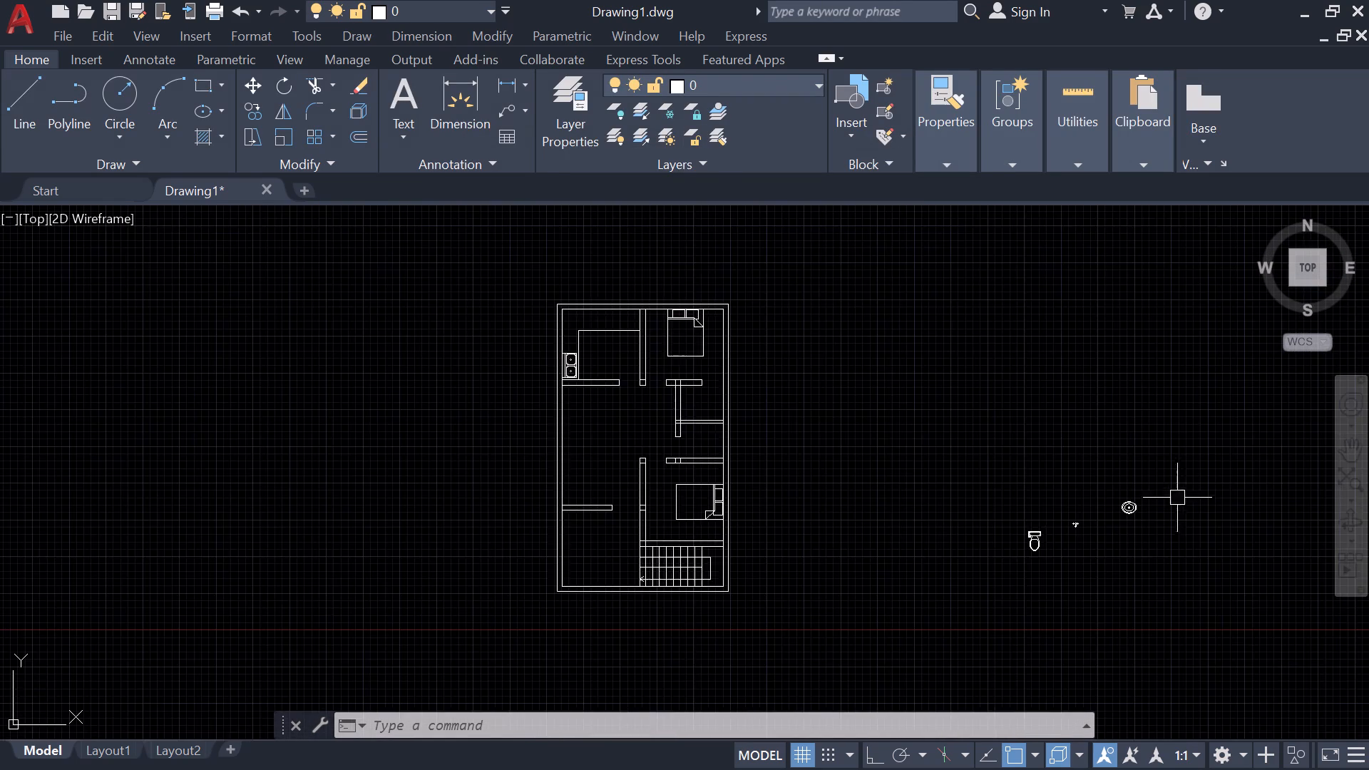
scroll(1174, 510, "up", 1)
middle_click_drag(1182, 498, 573, 547)
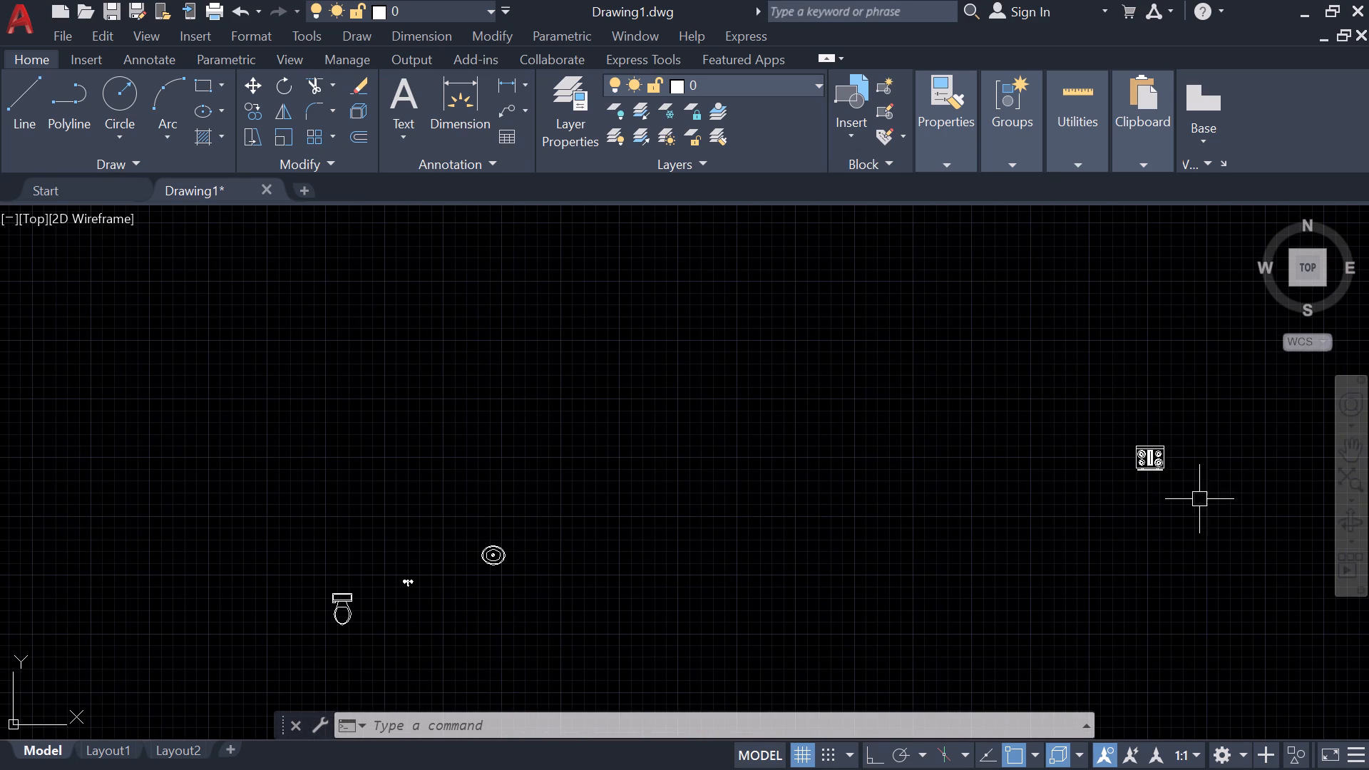
left_click(1201, 499)
left_click(1044, 389)
type("m")
key("space")
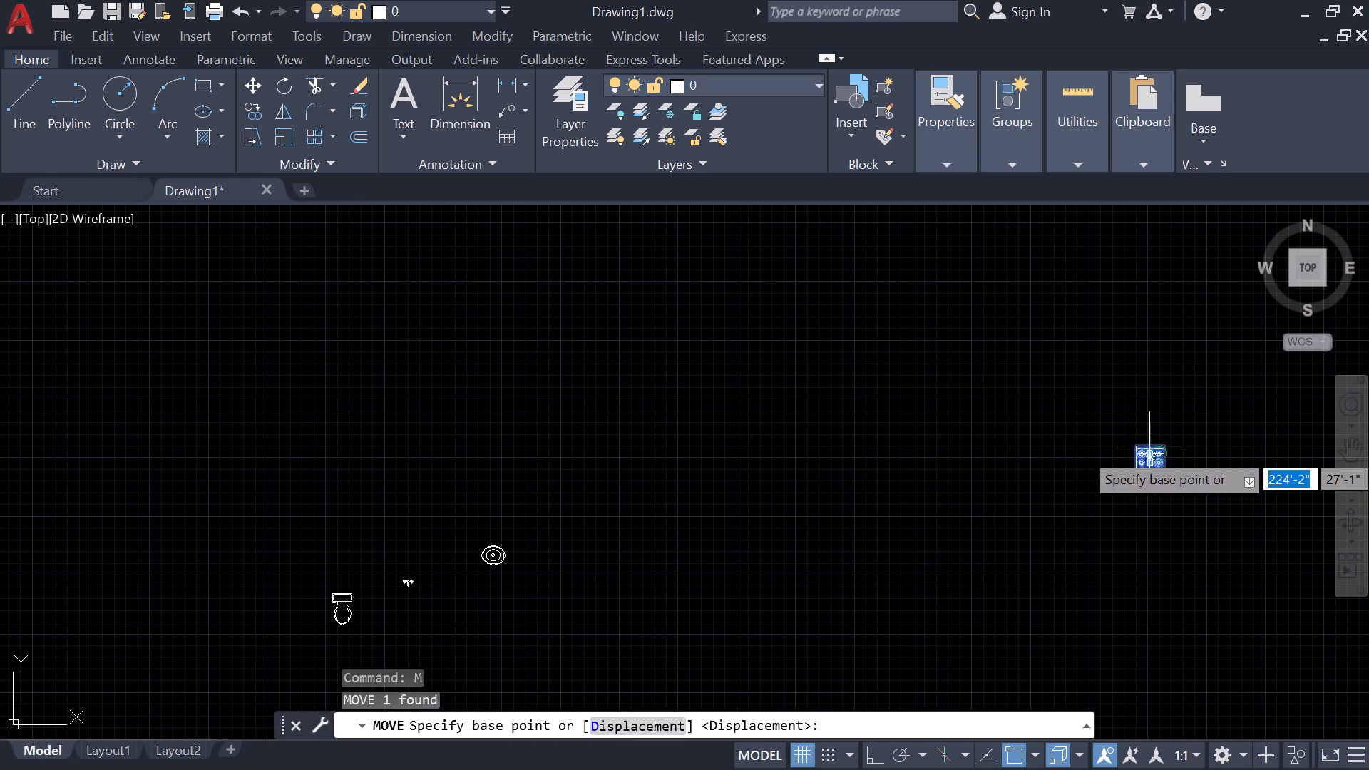
left_click(1149, 467)
scroll(55, 438, "down", 2)
middle_click_drag(125, 440, 1032, 545)
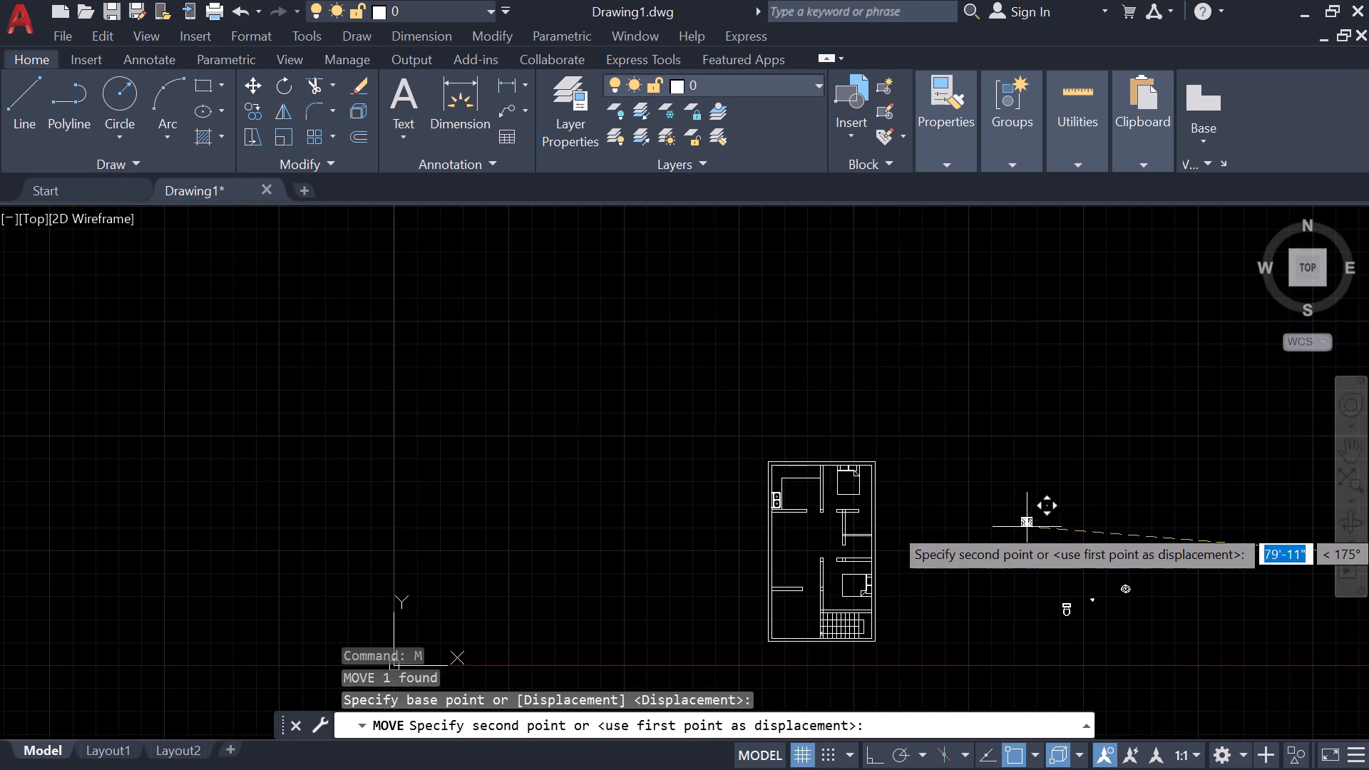
scroll(898, 489, "up", 3)
scroll(458, 463, "up", 4)
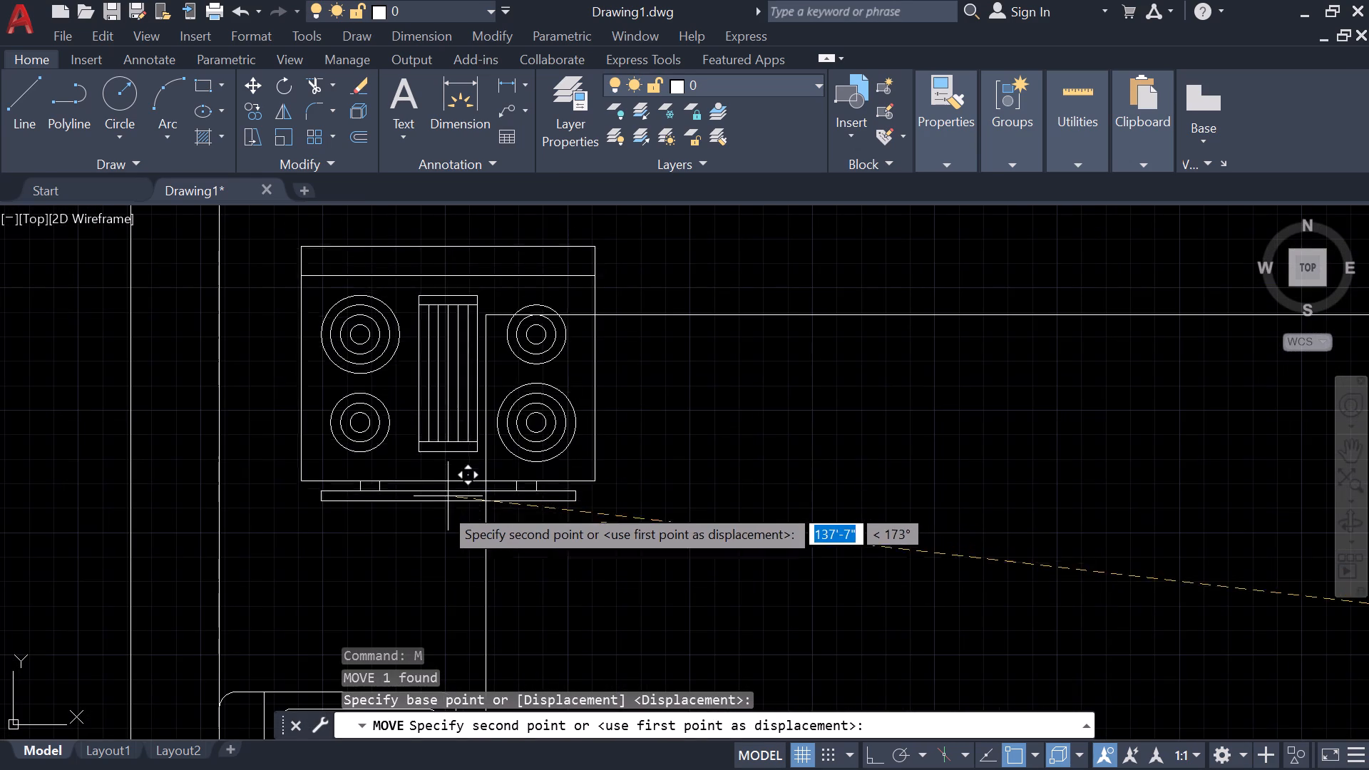
scroll(537, 426, "down", 1)
middle_click_drag(623, 412, 607, 495)
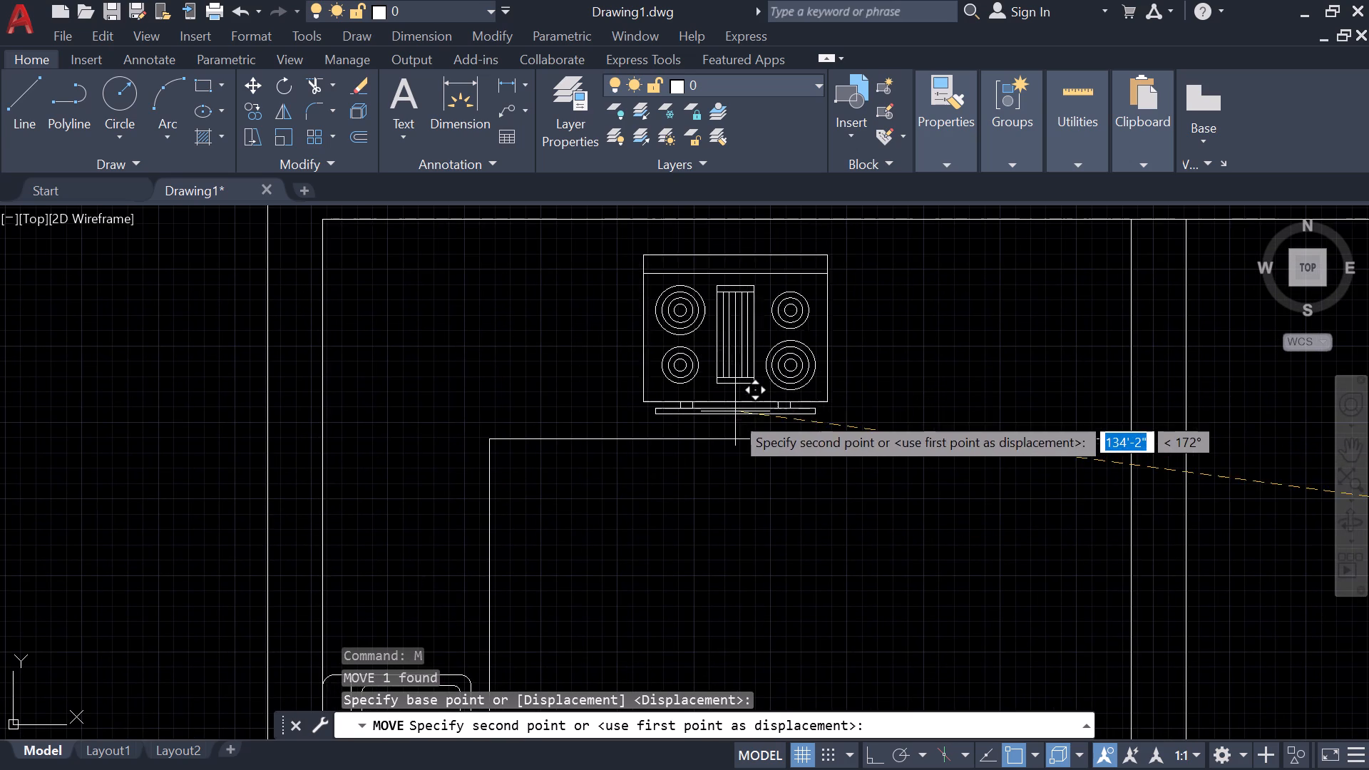
left_click(729, 412)
key("Escape")
Move the stove straight up so its back edge sits flush against the kitchen's top wall.
left_click(747, 371)
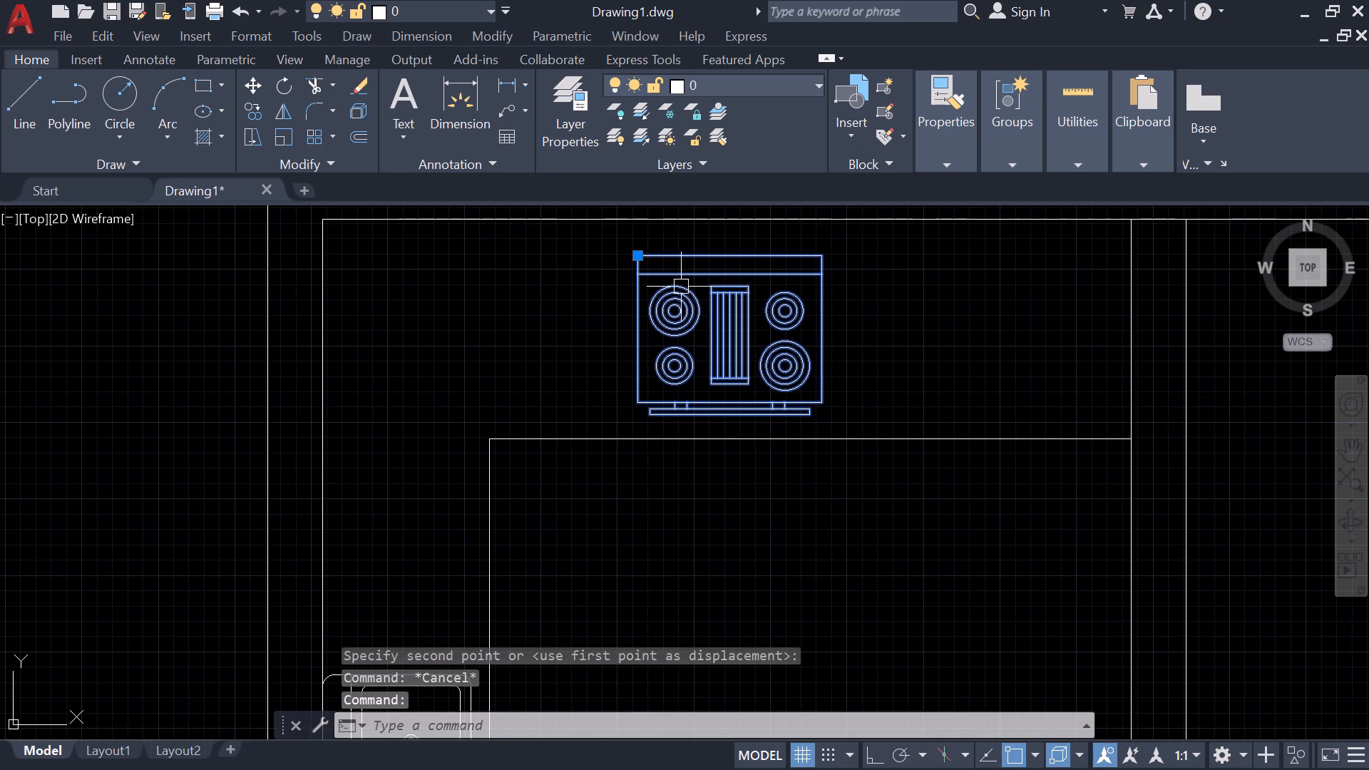
type("m")
key("space")
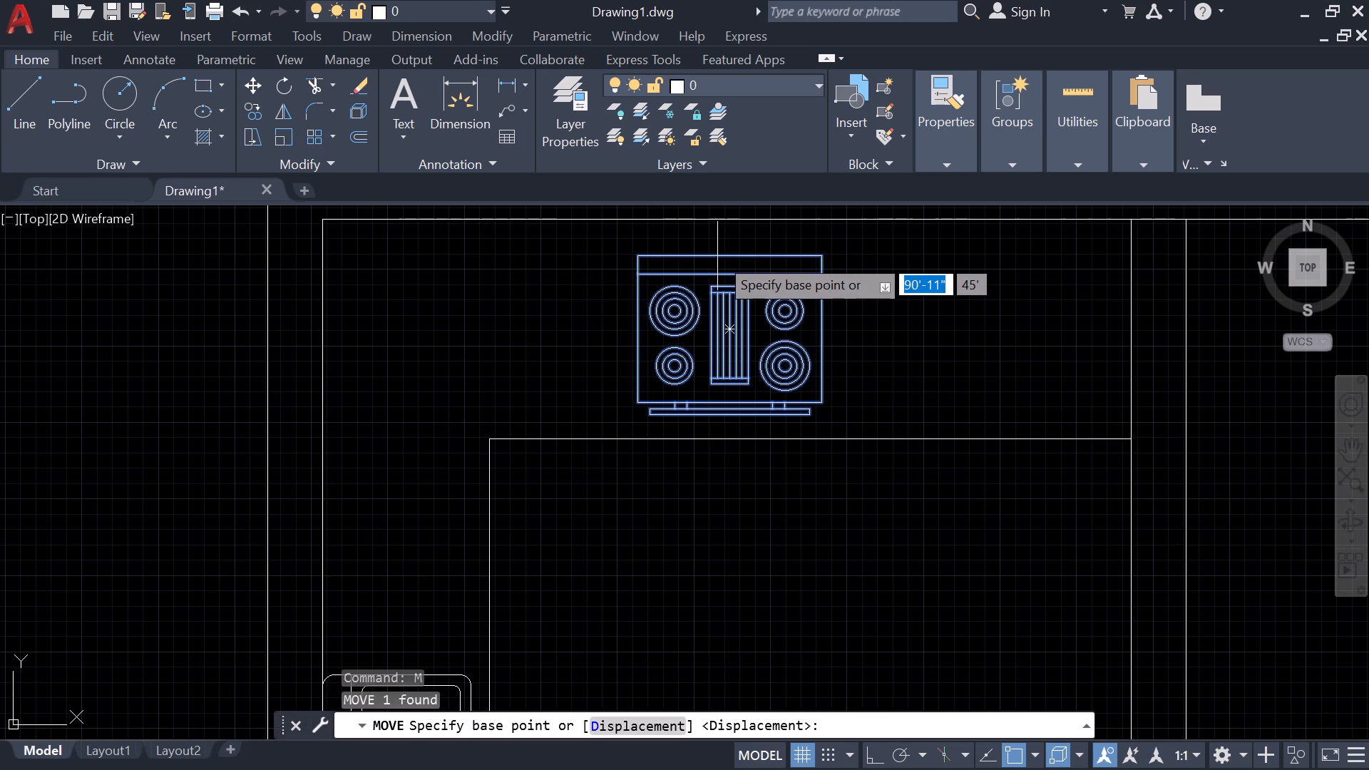
left_click(729, 256)
left_click(729, 221)
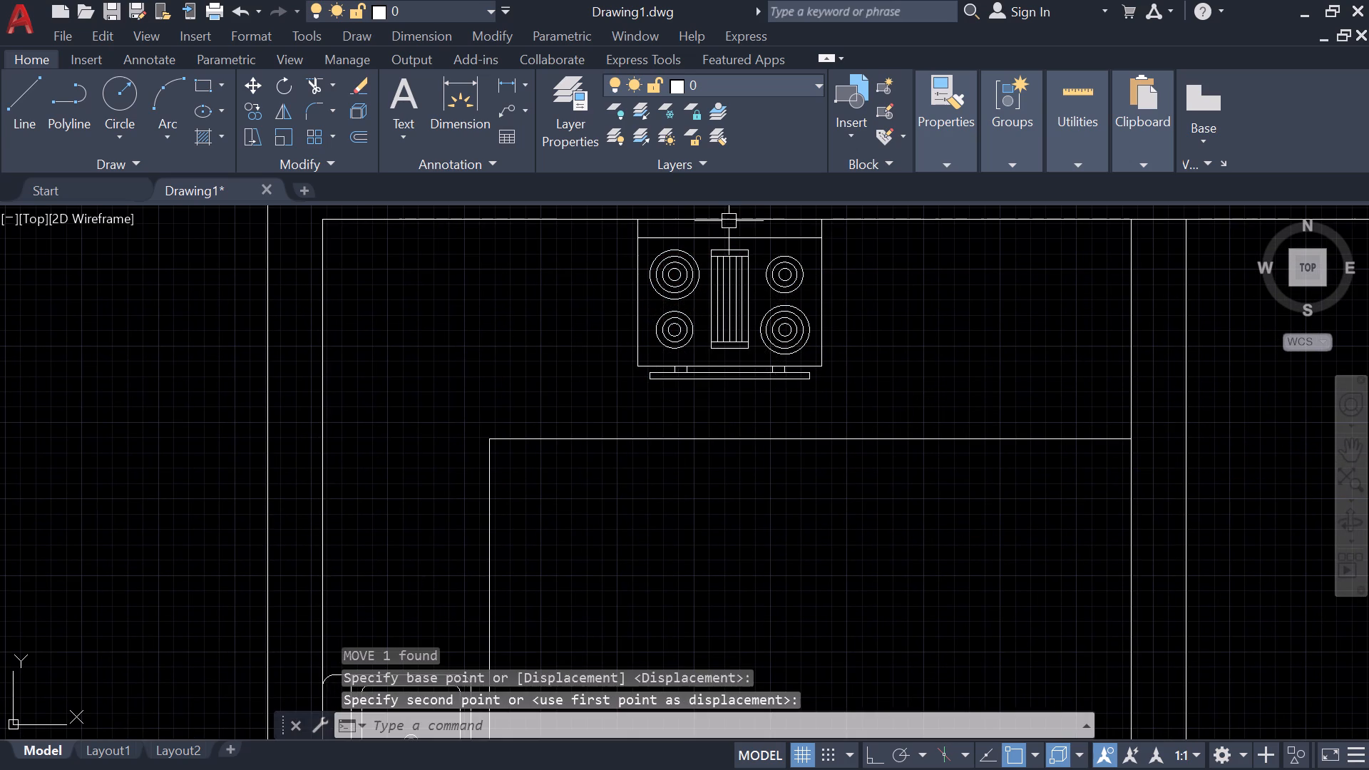
Scale up the stove from the midpoint of its back edge until its front reaches the counter's edge.
left_click(730, 282)
type("sc")
key("space")
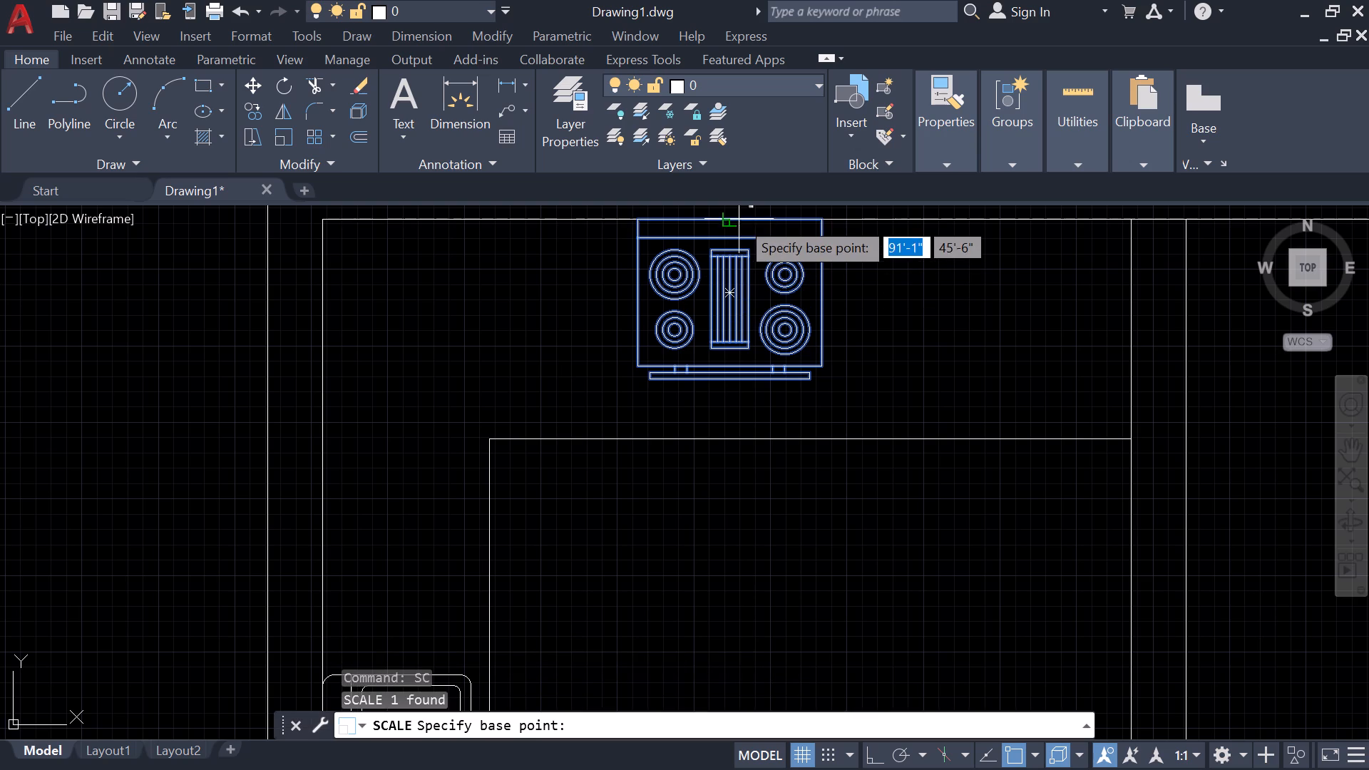
left_click(726, 219)
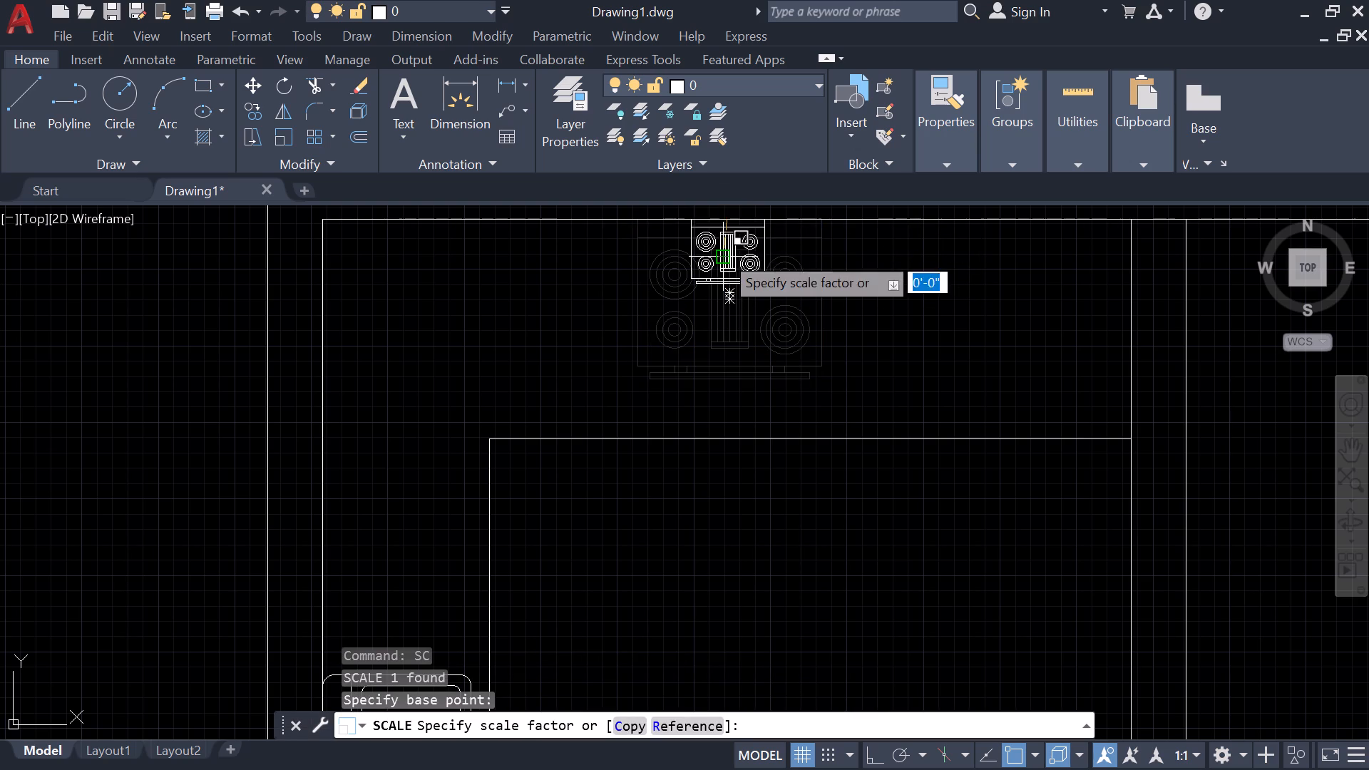
middle_click_drag(723, 267, 707, 493)
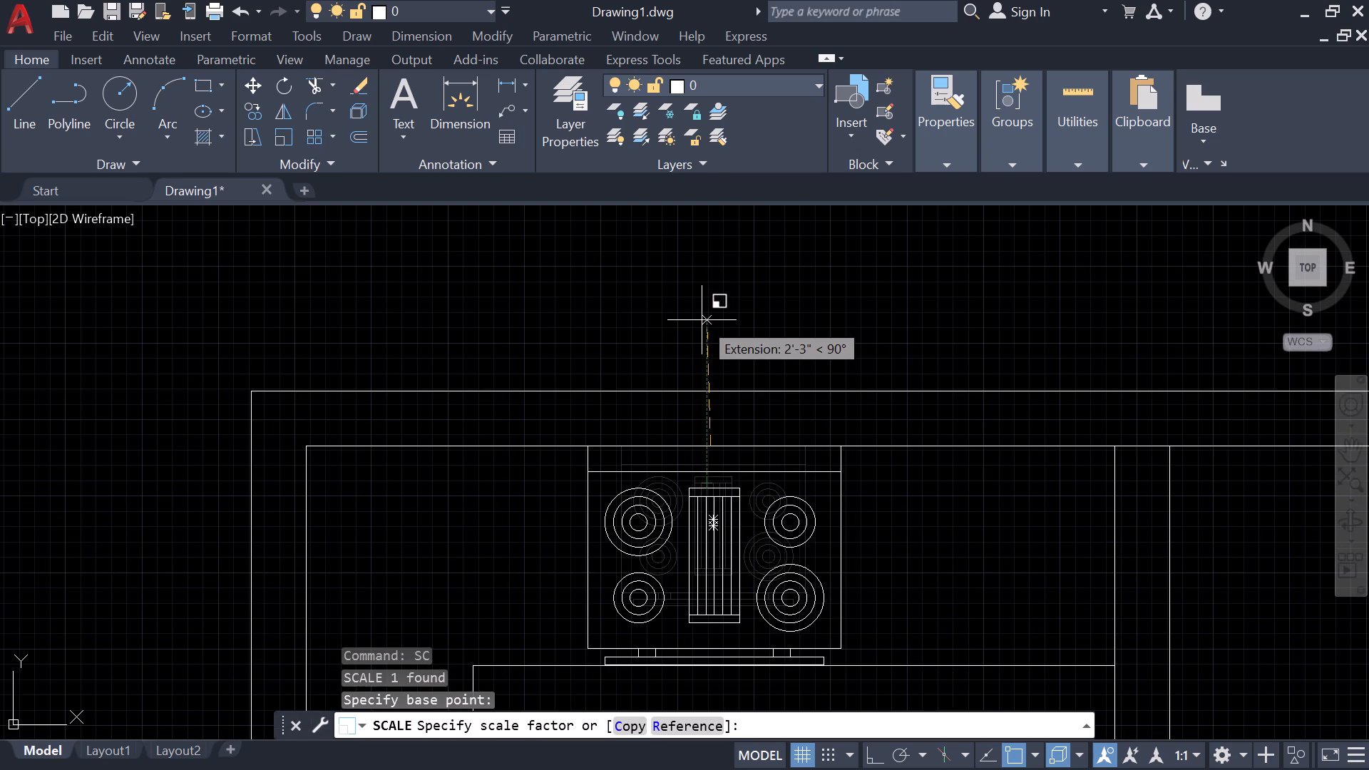
left_click(702, 320)
Move the toilet from outside the plan to the underside of the horizontal partition between the bathrooms, with its tank against the wall.
middle_click_drag(722, 484, 543, 215)
scroll(534, 197, "down", 1)
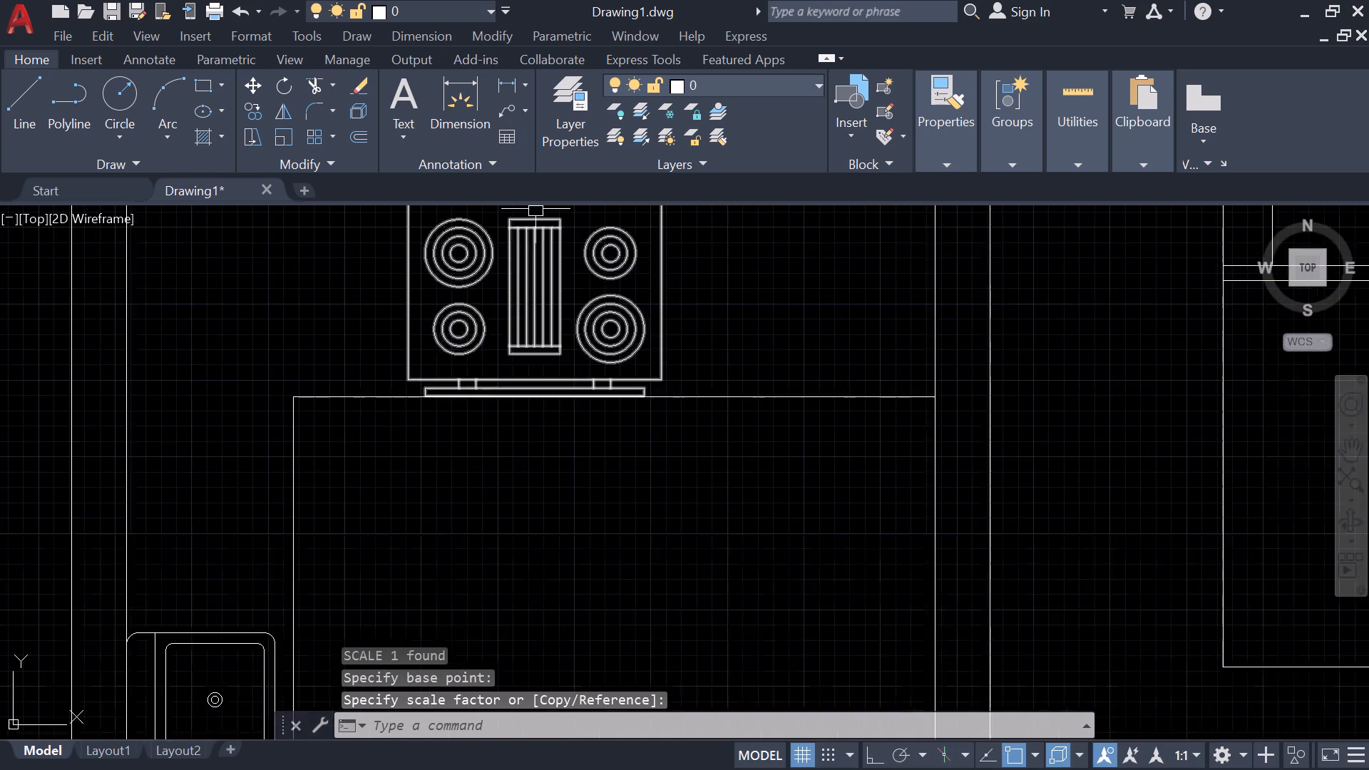
scroll(538, 218, "down", 1)
scroll(662, 341, "down", 1)
middle_click_drag(611, 402, 213, 404)
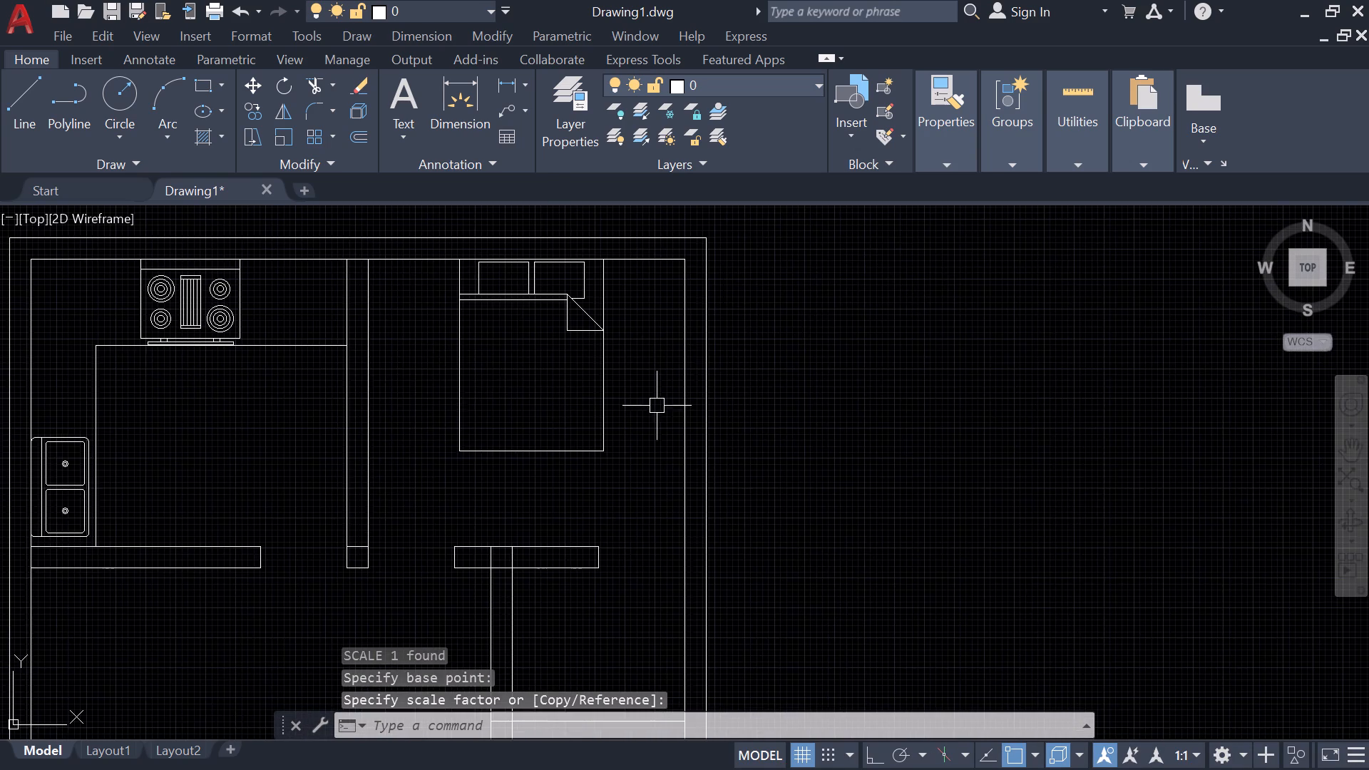
scroll(767, 420, "down", 2)
middle_click_drag(957, 461, 789, 319)
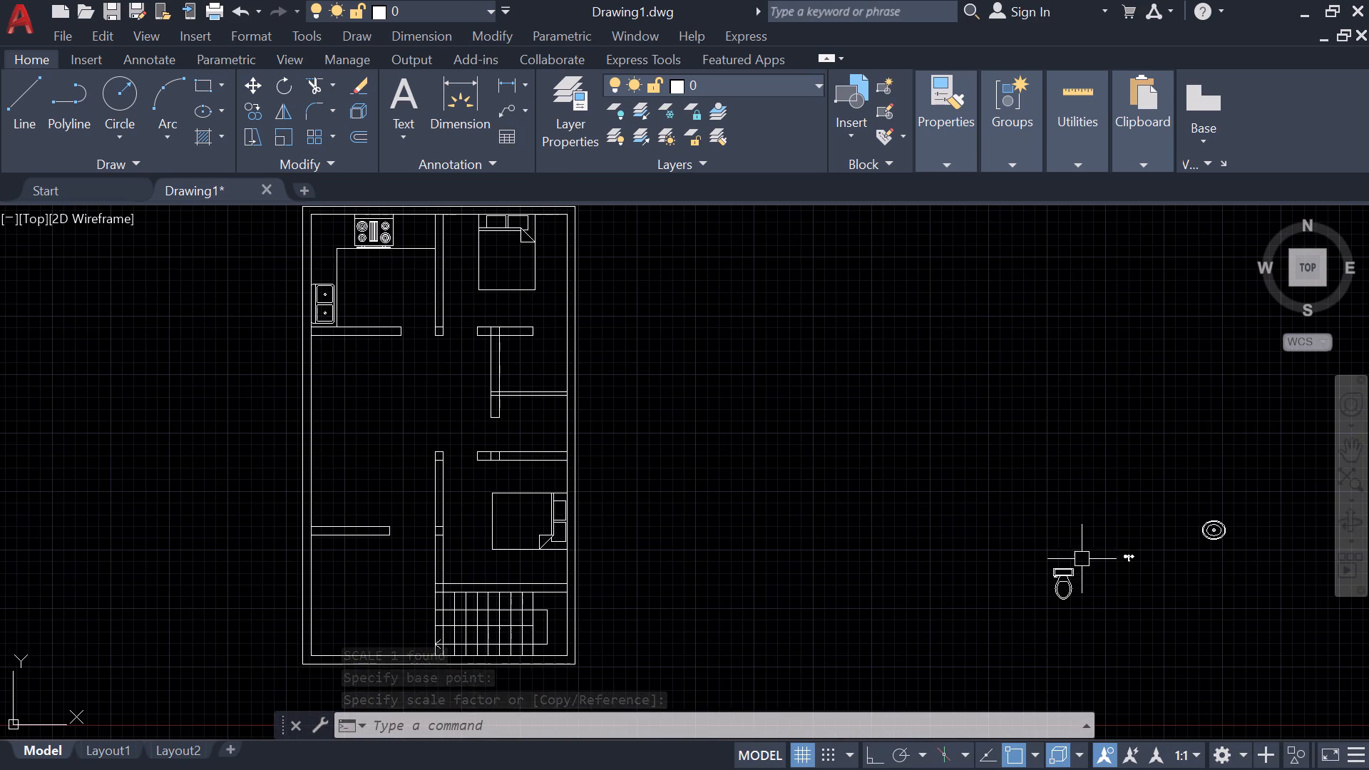
left_click(1068, 580)
left_click(1062, 570)
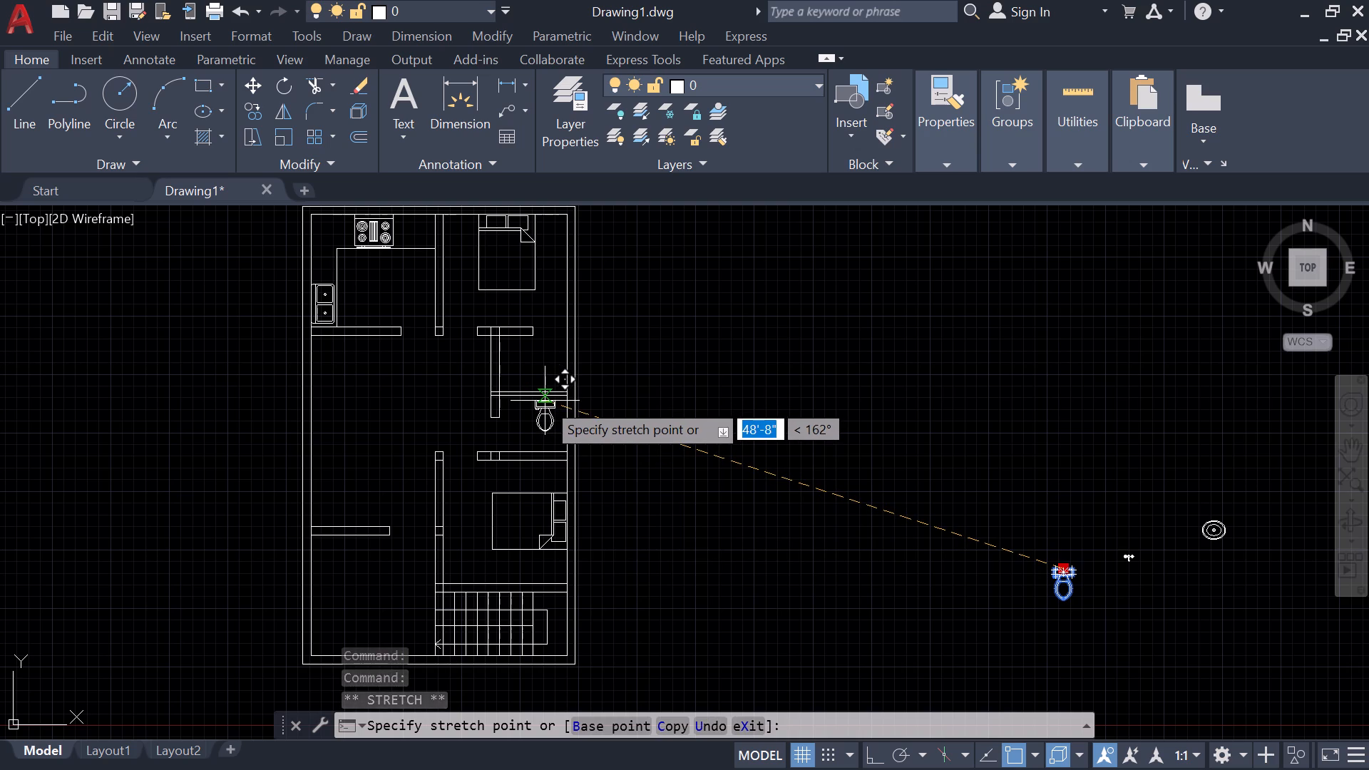
left_click(545, 401)
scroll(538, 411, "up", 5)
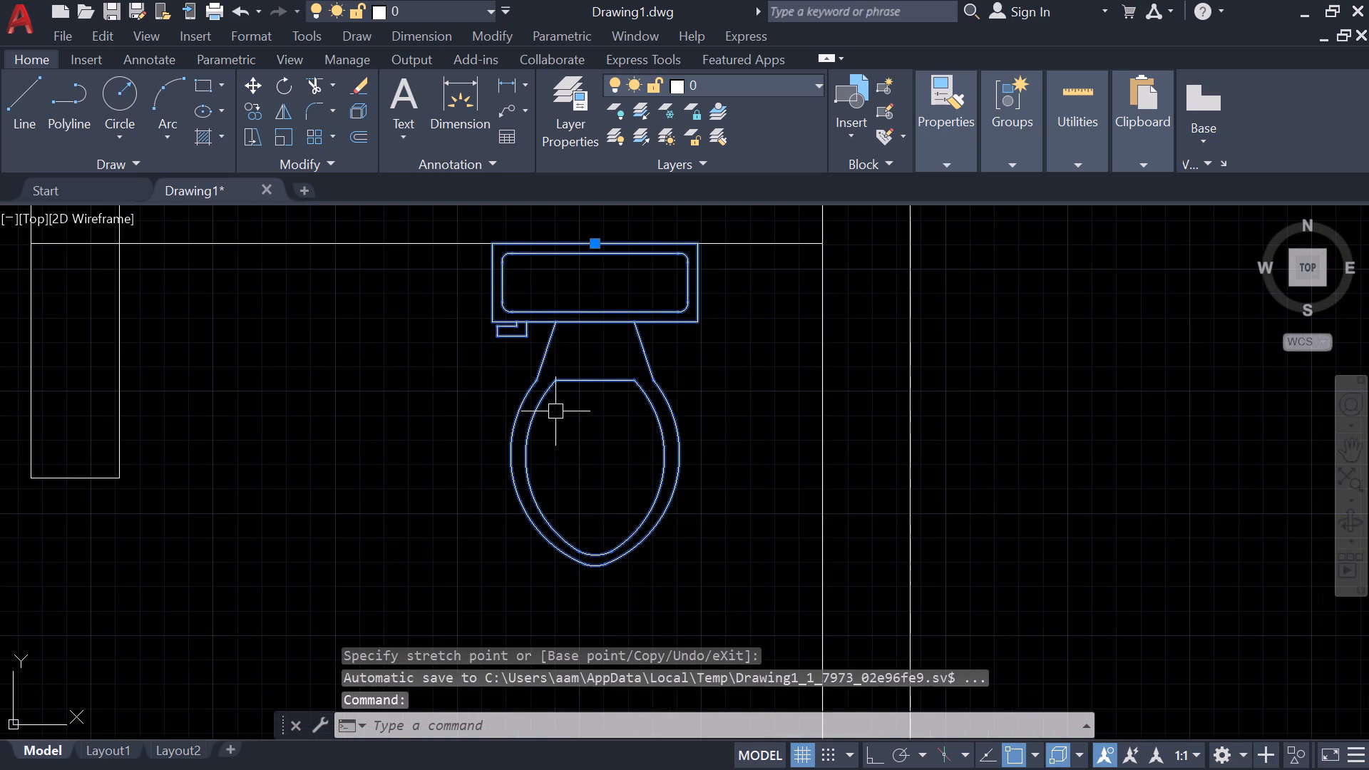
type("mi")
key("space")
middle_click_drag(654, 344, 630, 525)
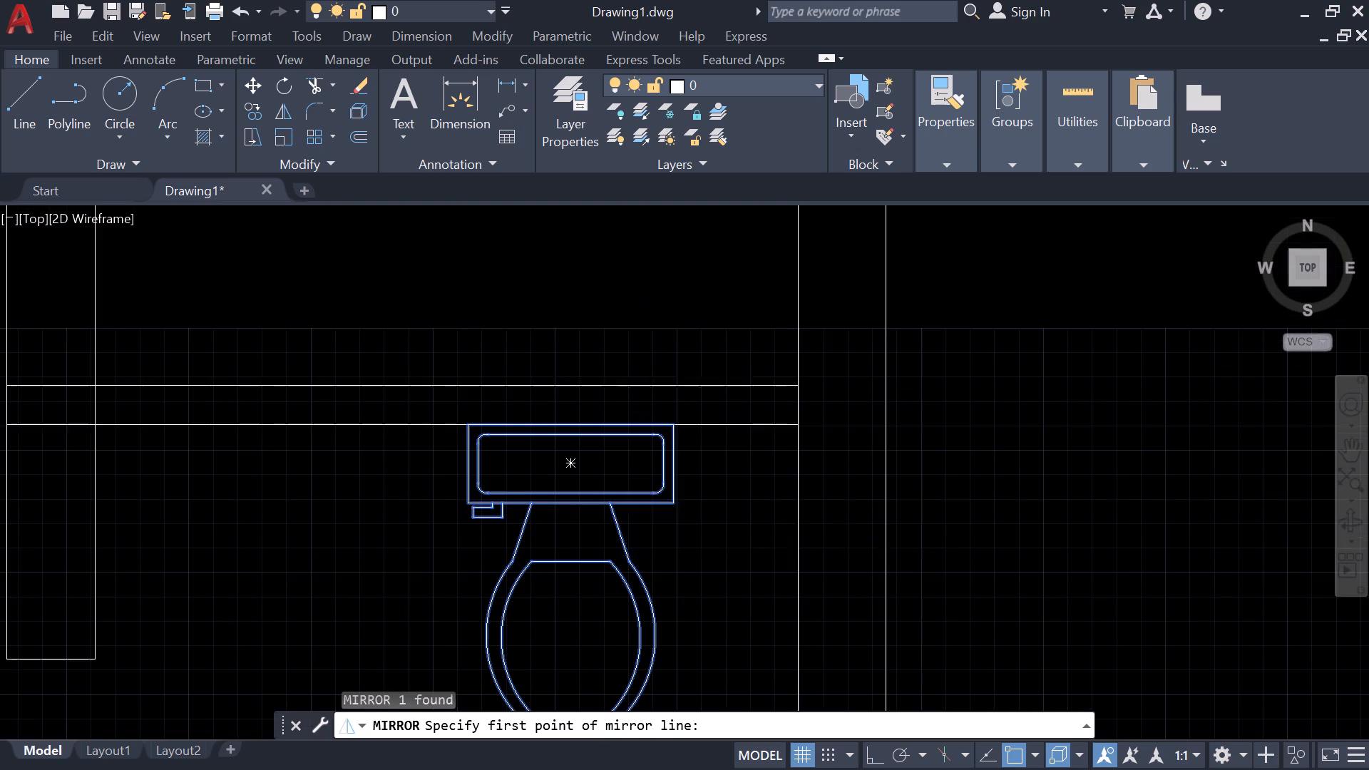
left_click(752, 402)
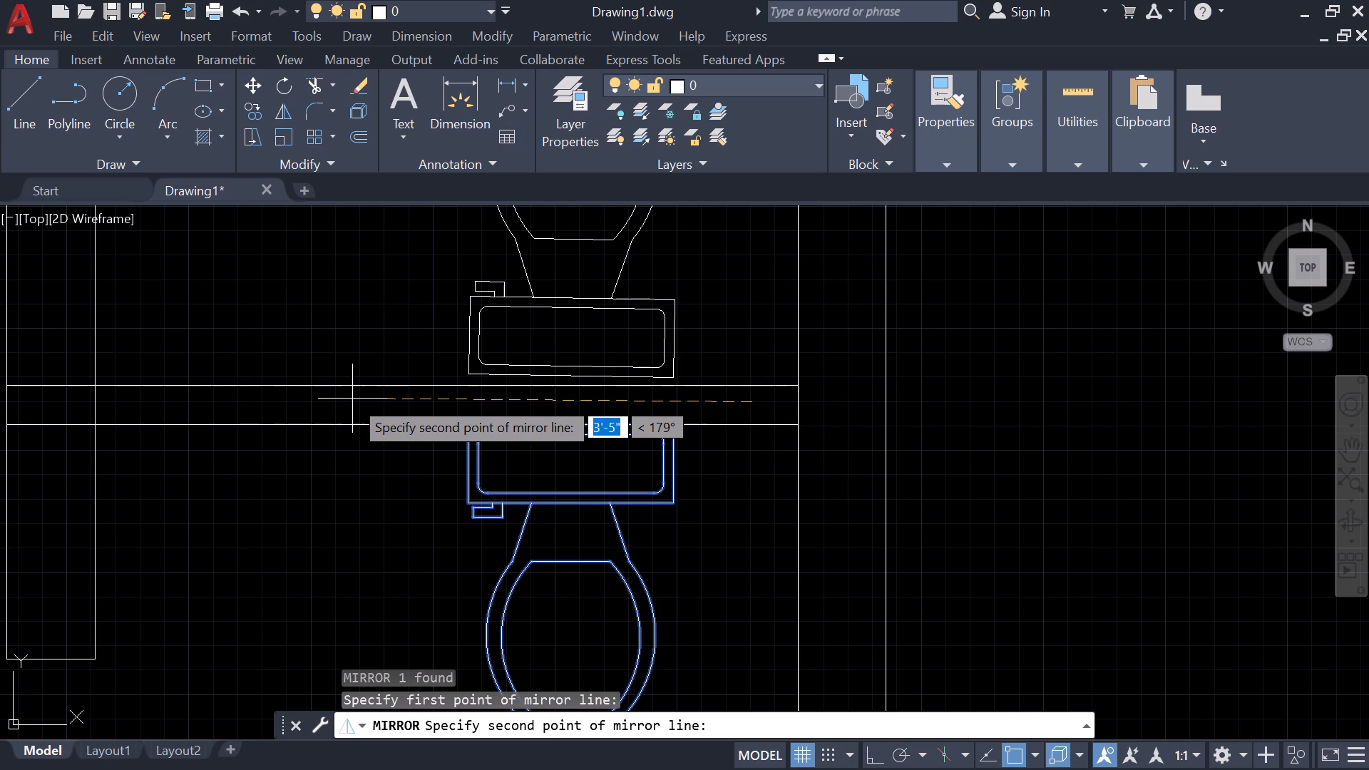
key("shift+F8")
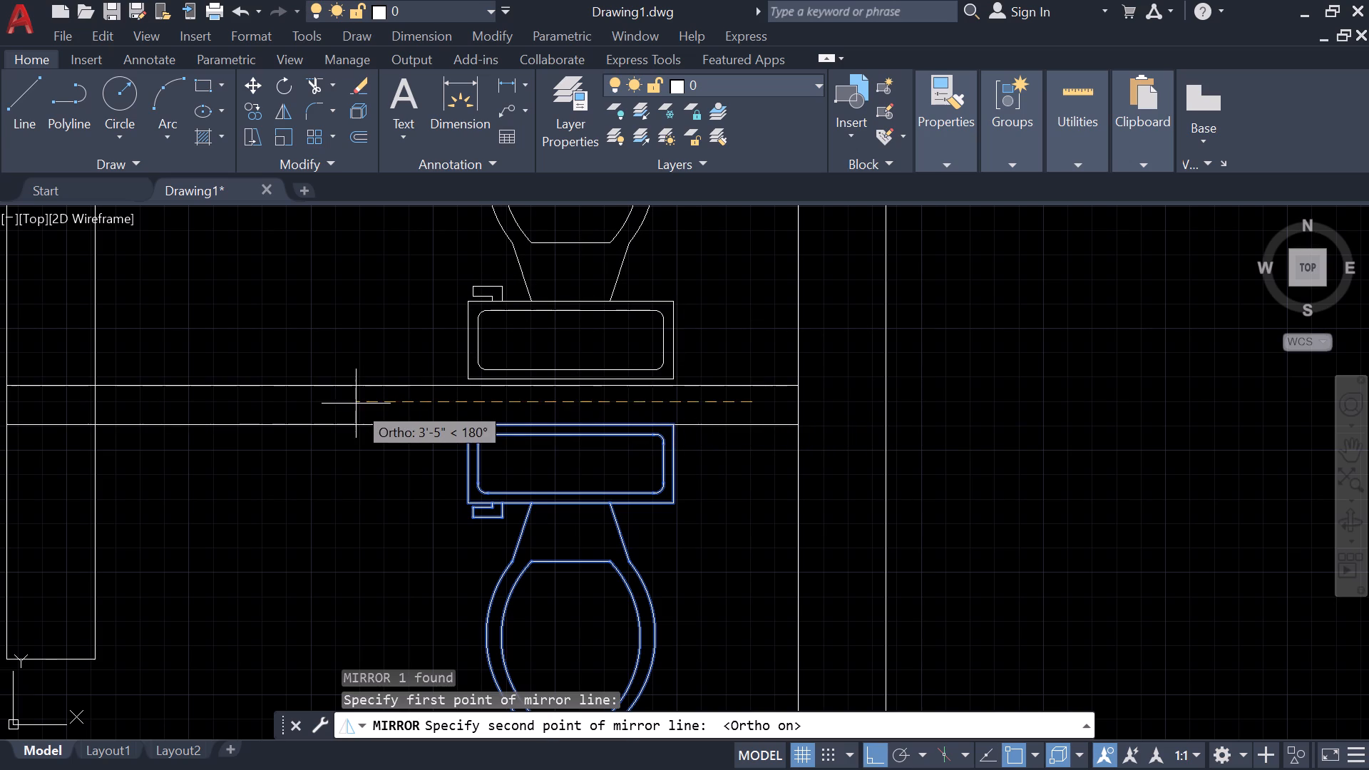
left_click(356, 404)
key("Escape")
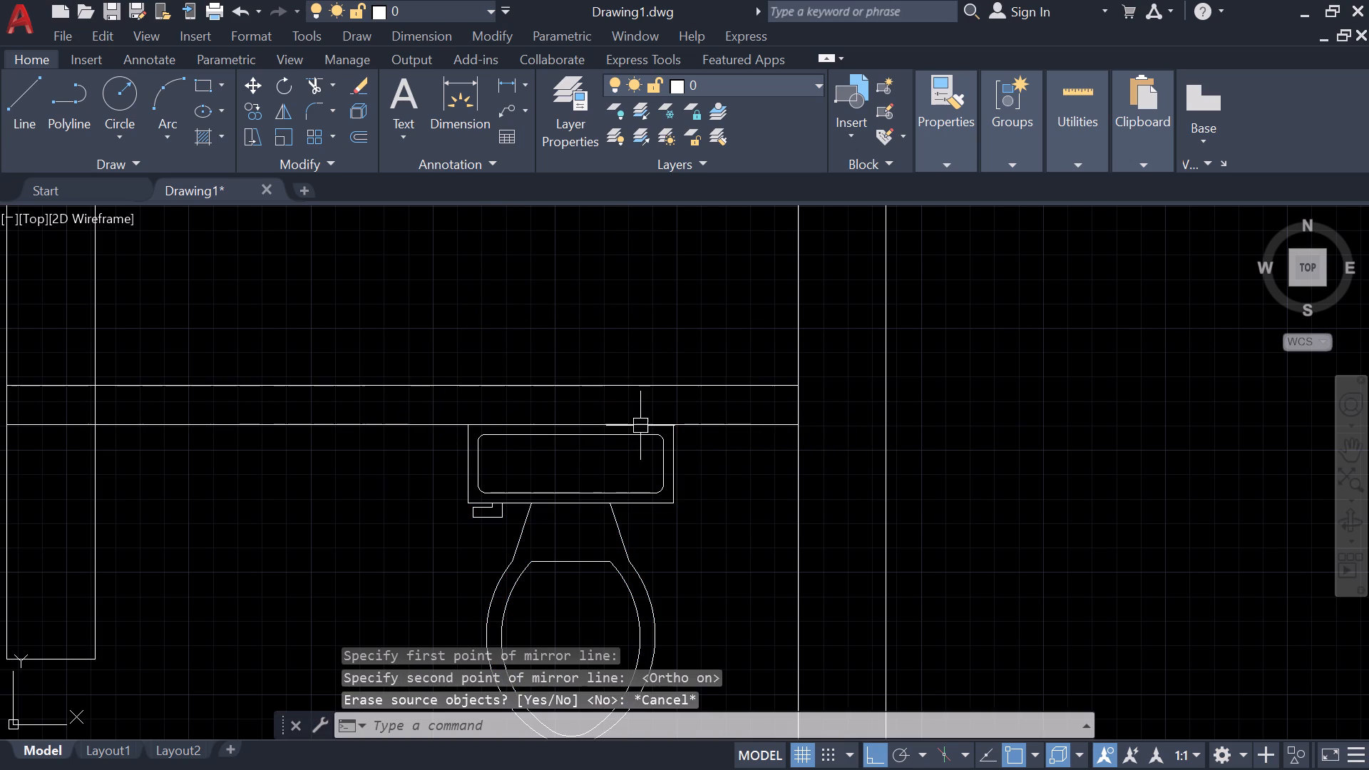
Mirror the toilet upward across a horizontal line along the middle of the bathroom partition, keeping the original.
left_click(650, 486)
type("mi")
key("space")
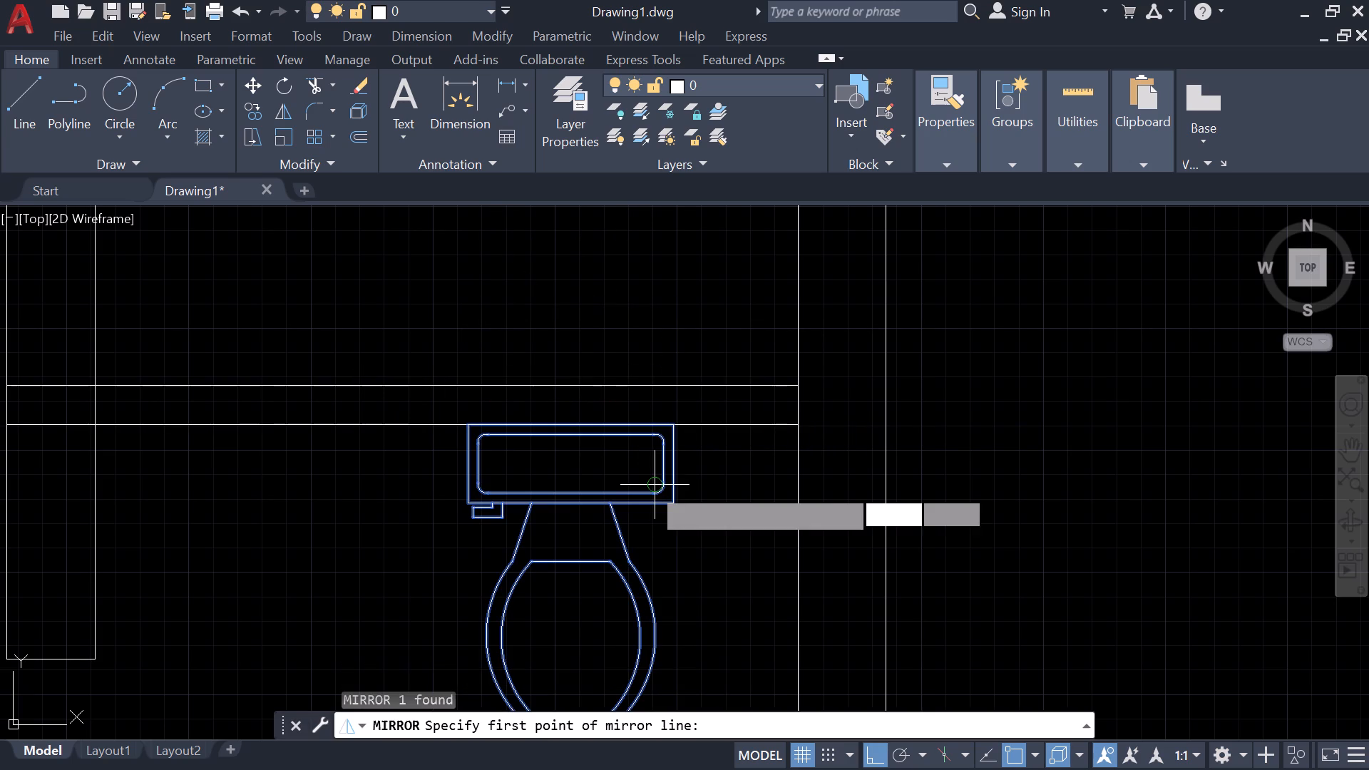
left_click(742, 405)
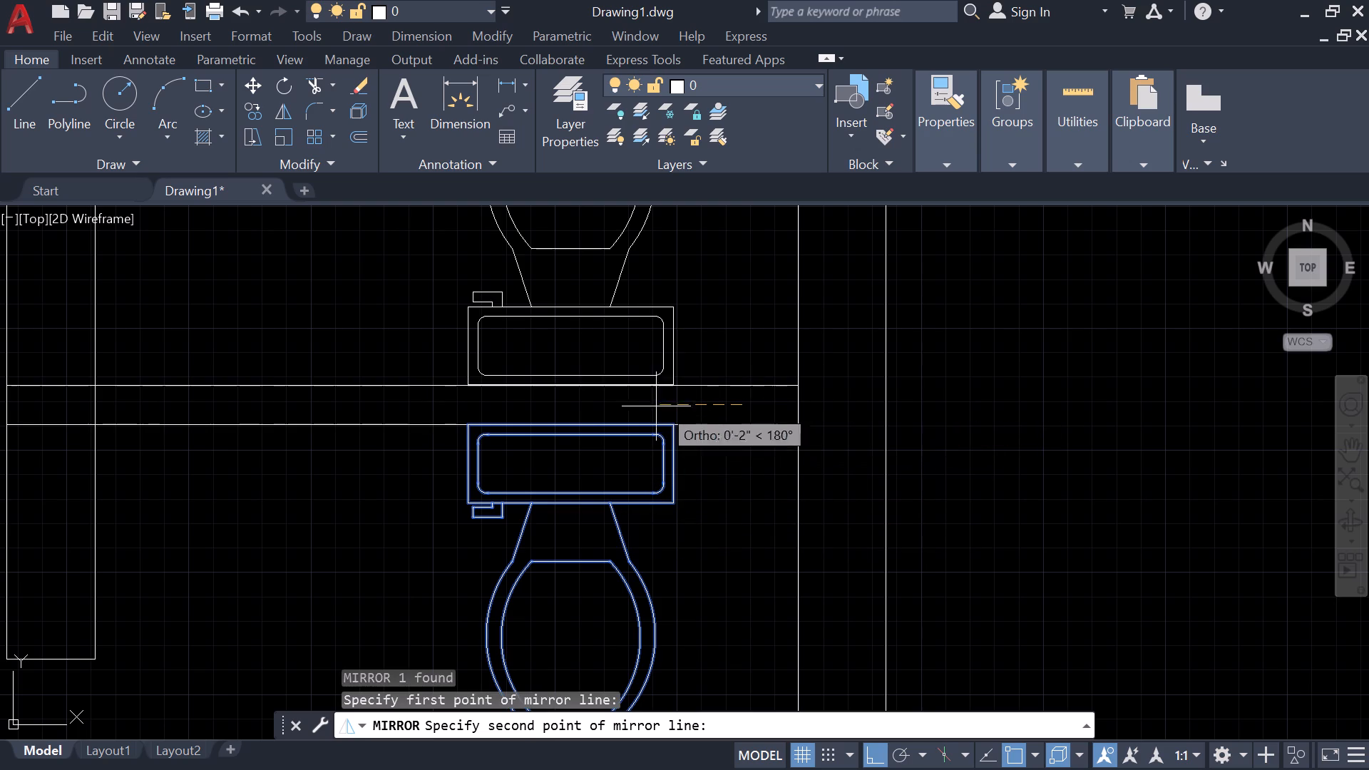
left_click(404, 409)
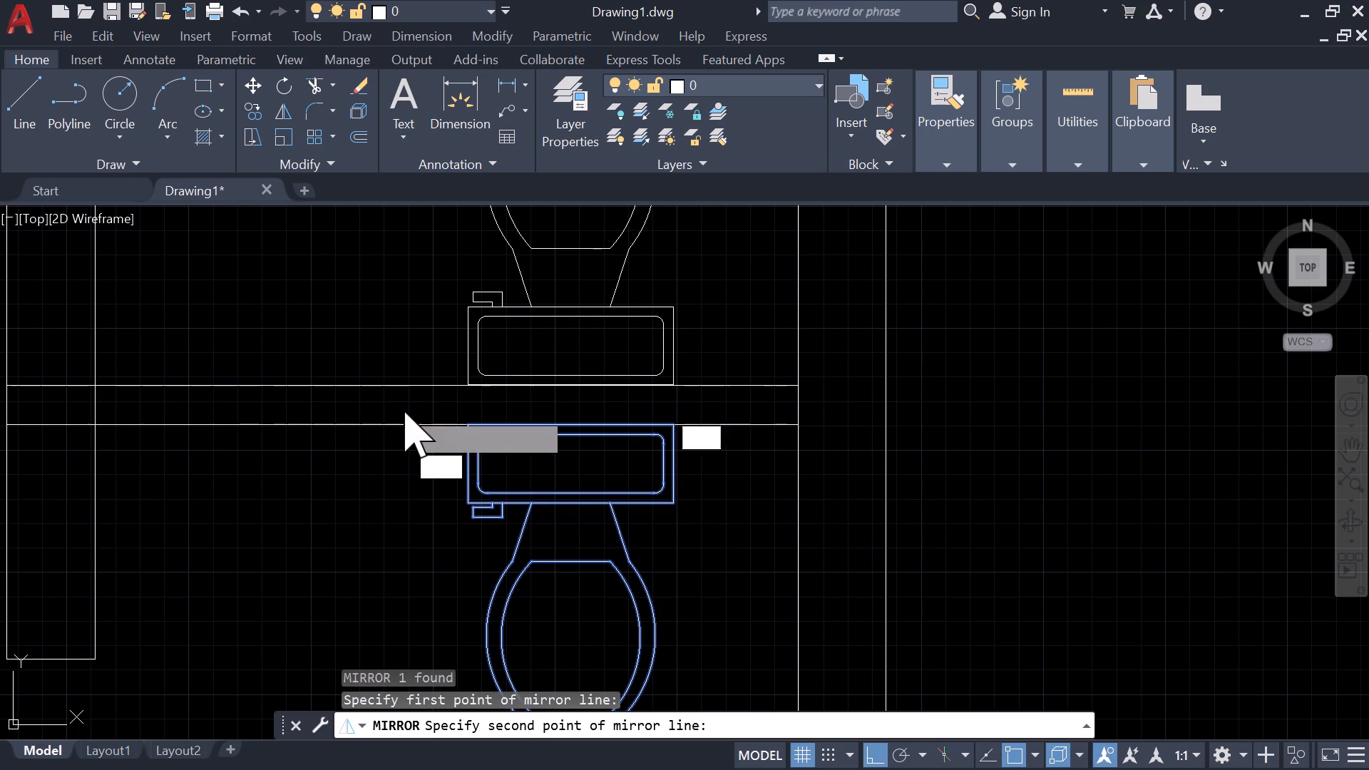
left_click(454, 483)
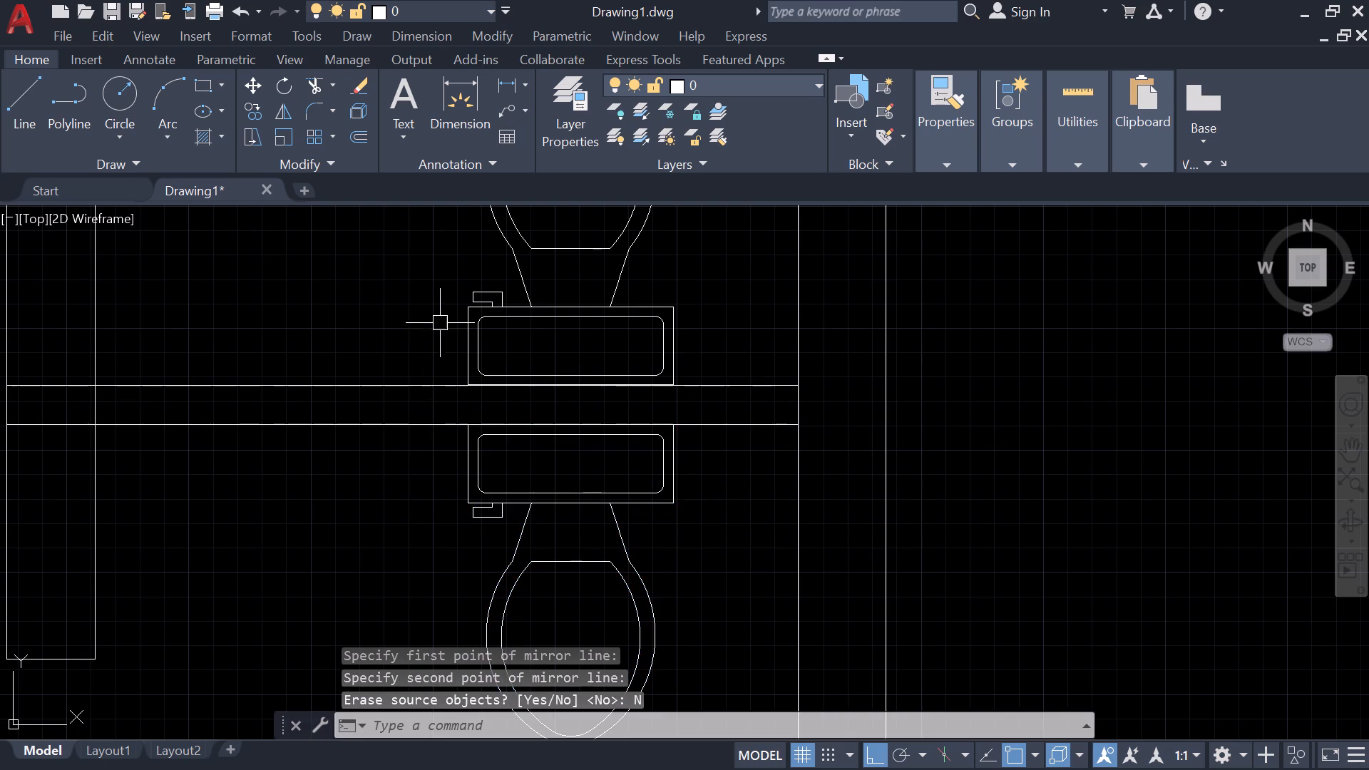
Move the mirrored toilet down slightly so its tank sits flush on the partition's upper line.
scroll(459, 363, "up", 4)
key("Escape")
left_click(963, 406)
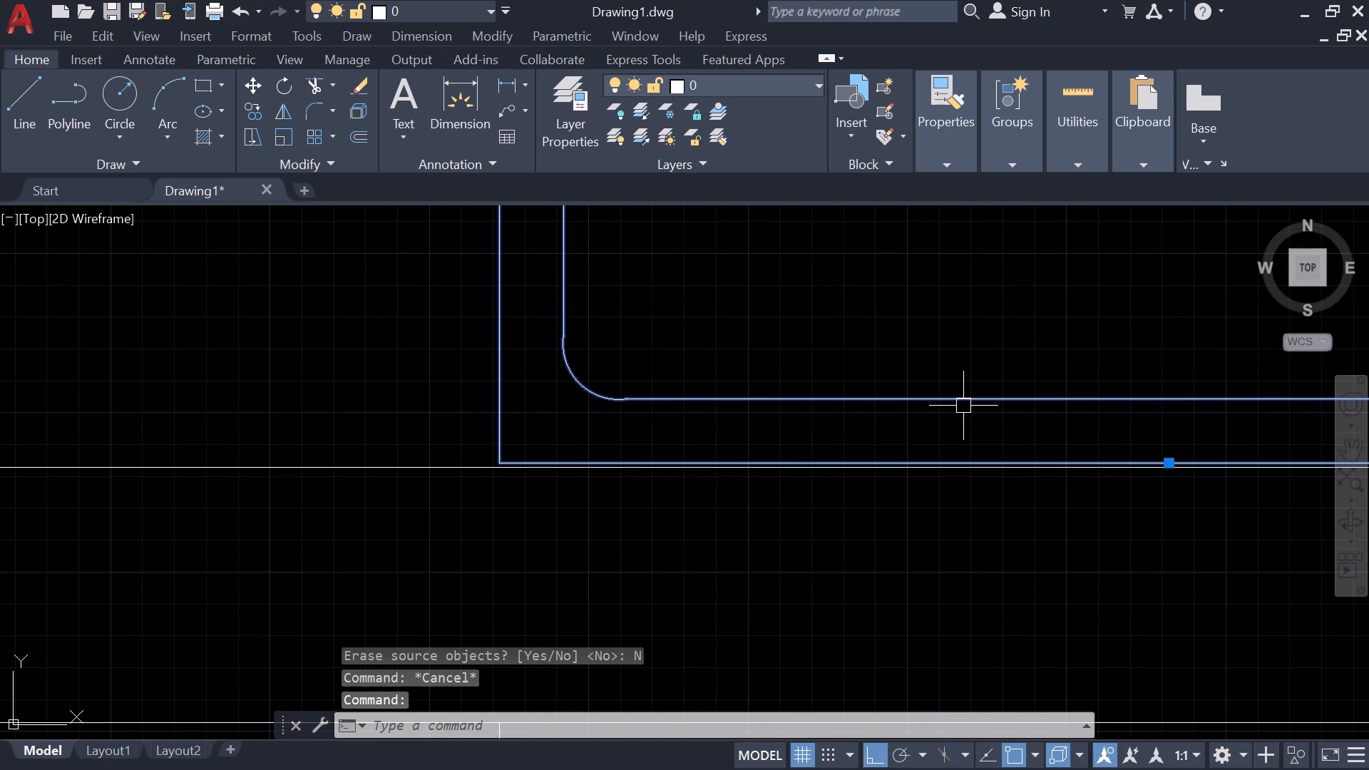
left_click(1167, 462)
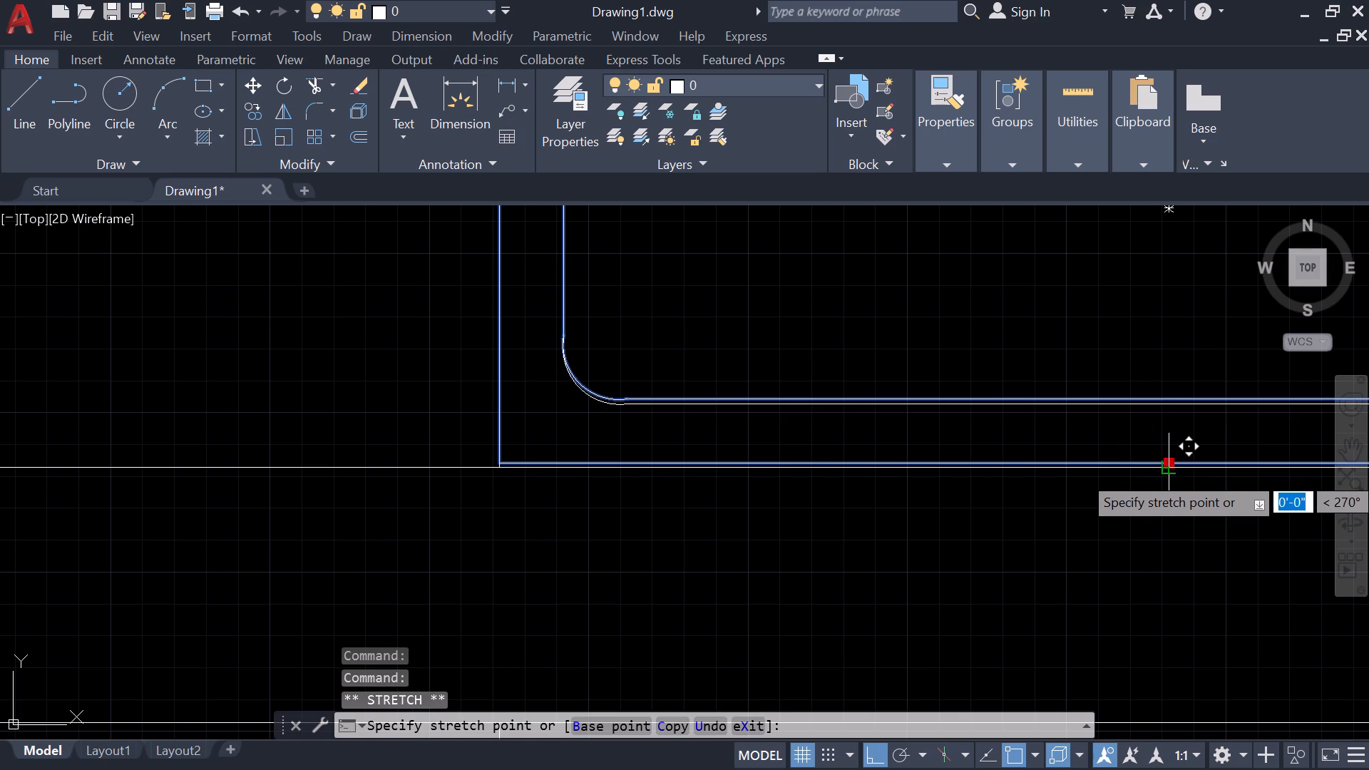
left_click(1162, 471)
key("Escape")
scroll(1017, 545, "down", 3)
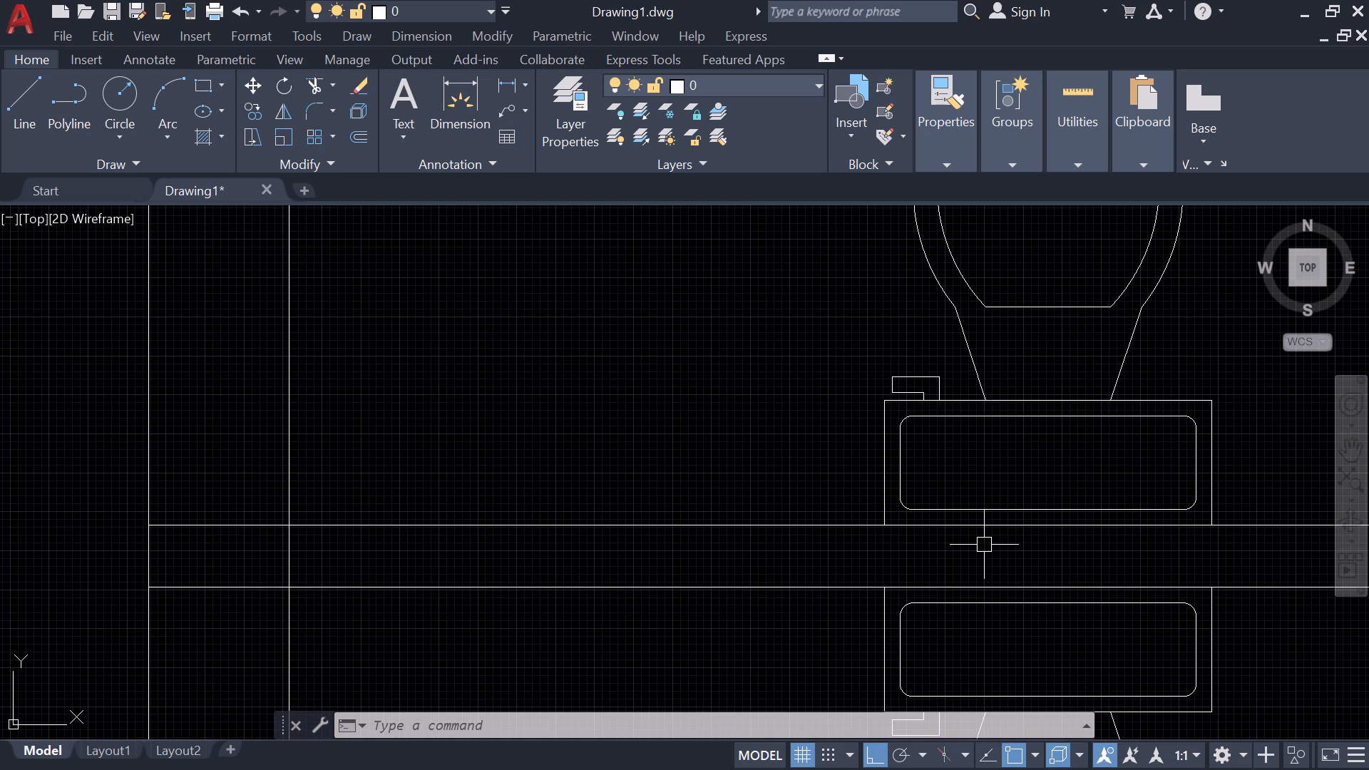
scroll(984, 545, "down", 2)
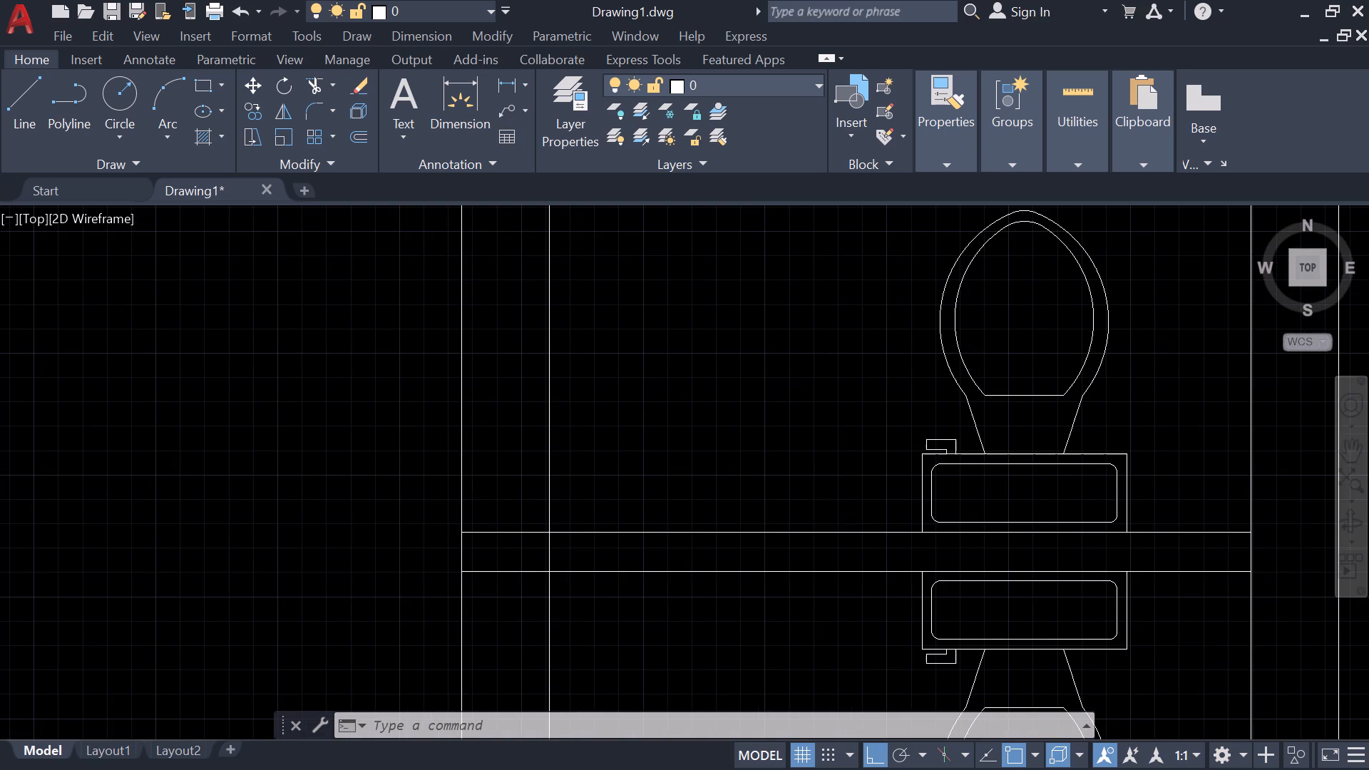
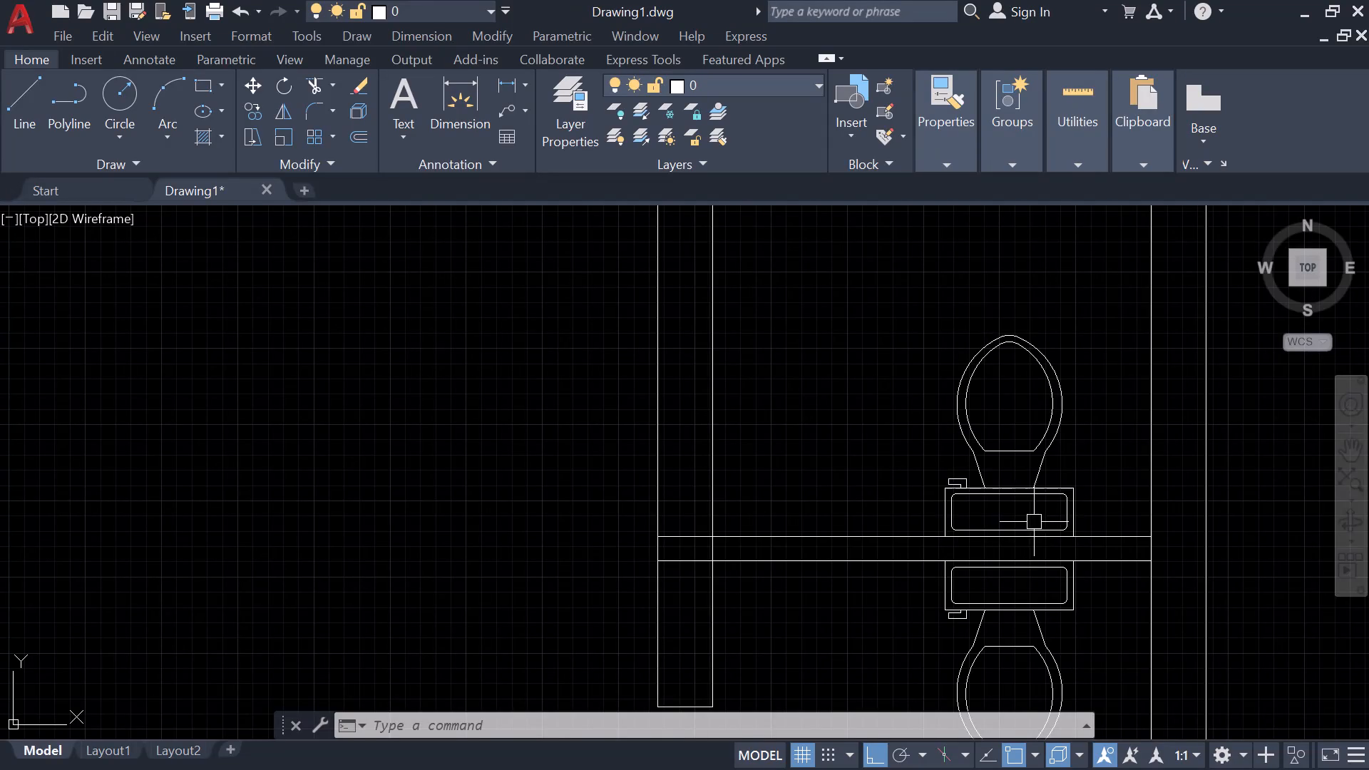
Erase the leftover fixture blocks lying outside the floor plan.
scroll(1038, 525, "down", 1)
middle_click_drag(1038, 525, 988, 460)
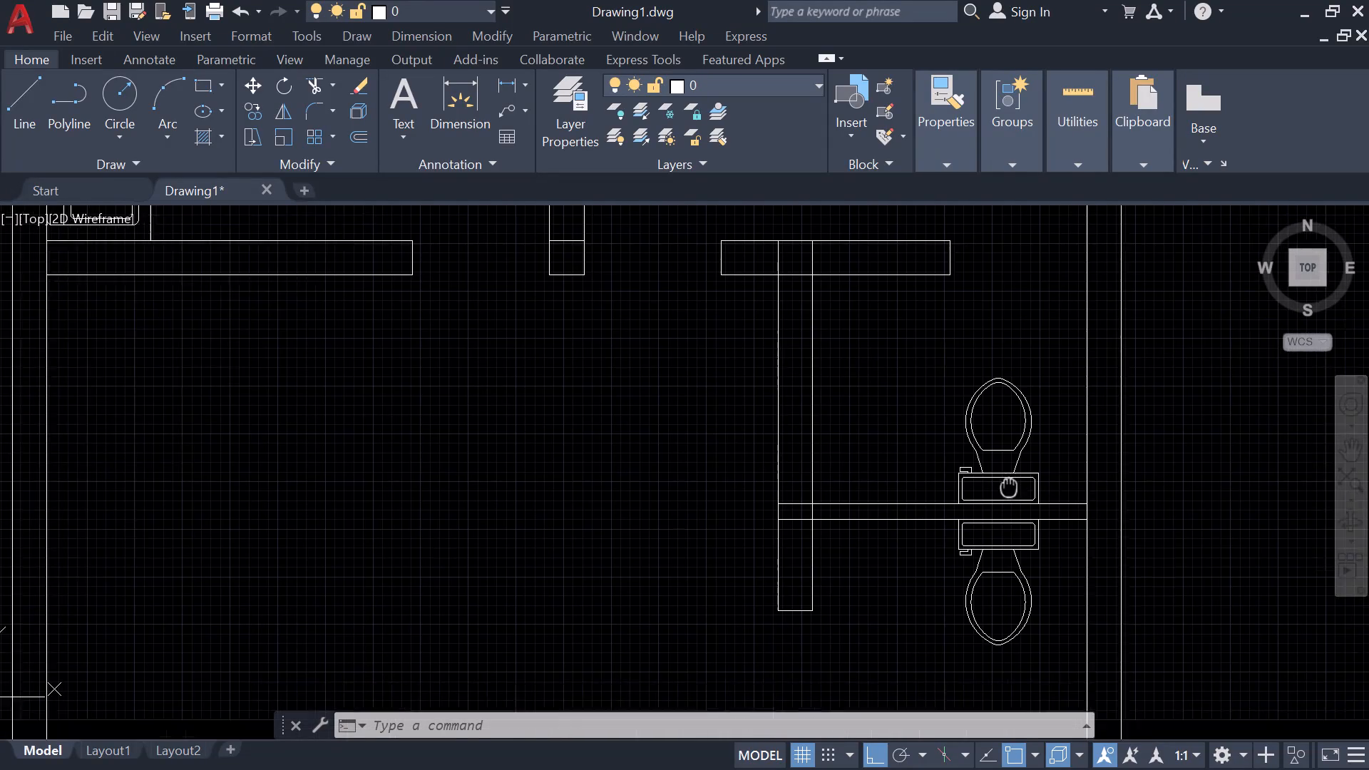
middle_click_drag(988, 460, 955, 425)
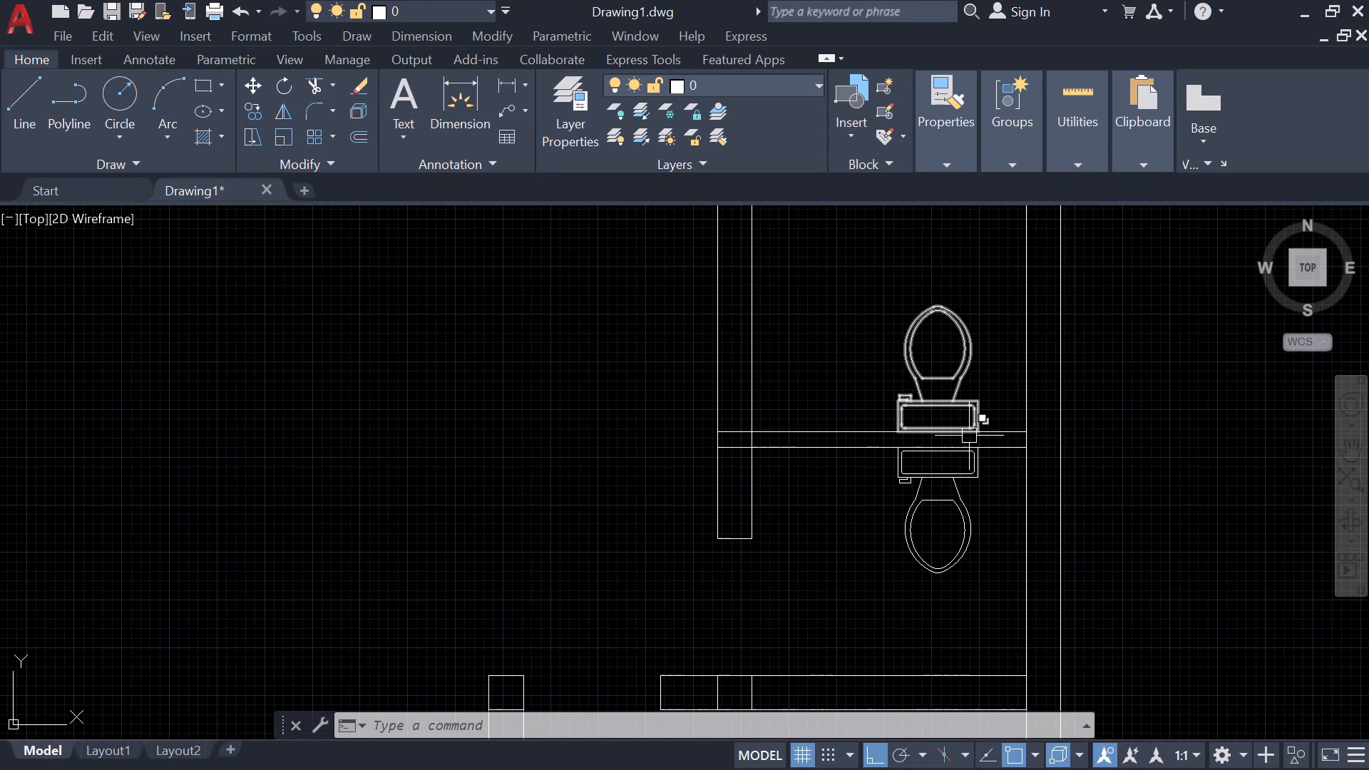
scroll(970, 419, "down", 1)
key("Escape")
scroll(1142, 413, "down", 1)
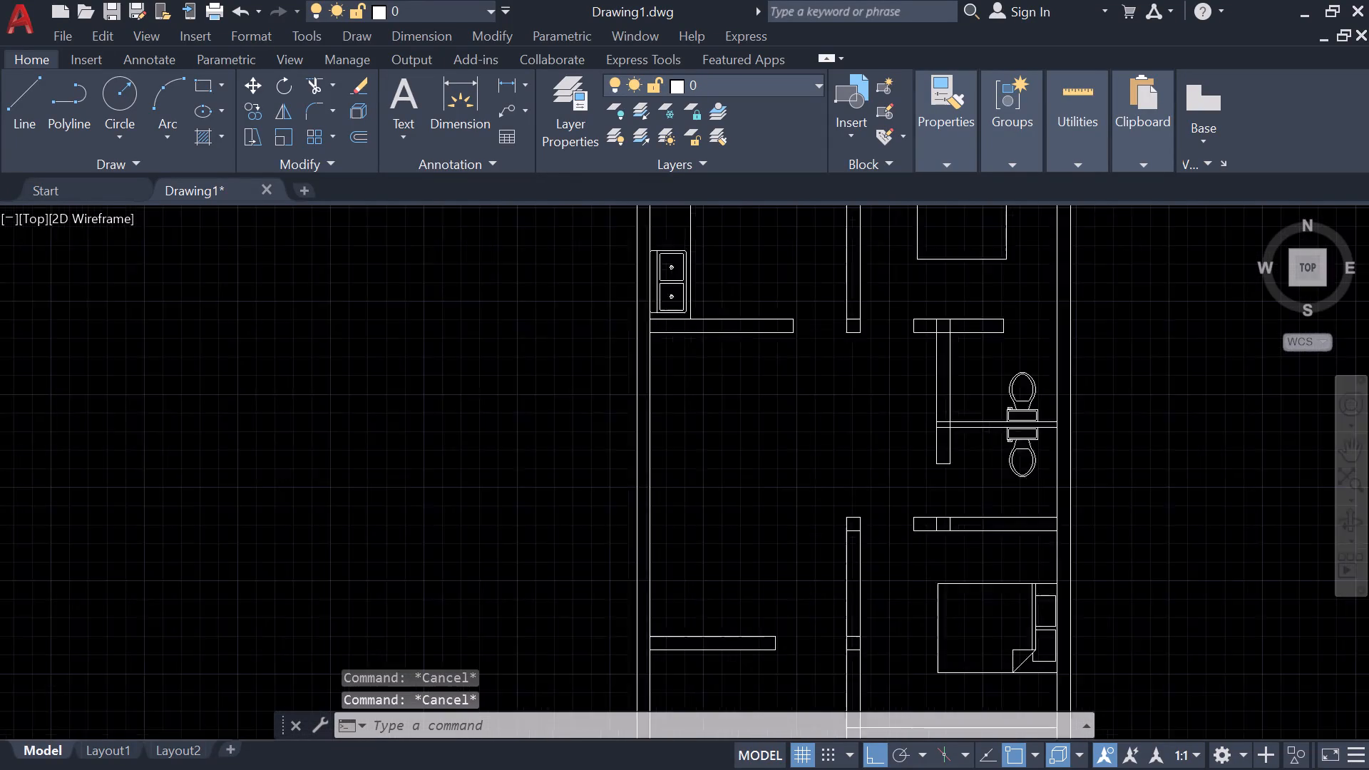
scroll(1142, 413, "down", 2)
middle_click_drag(1150, 402, 433, 376)
scroll(424, 376, "up", 2)
middle_click_drag(938, 499, 494, 295)
scroll(616, 344, "up", 2)
scroll(948, 483, "down", 4)
left_click_drag(1168, 561, 1142, 568)
left_click(949, 431)
key("r")
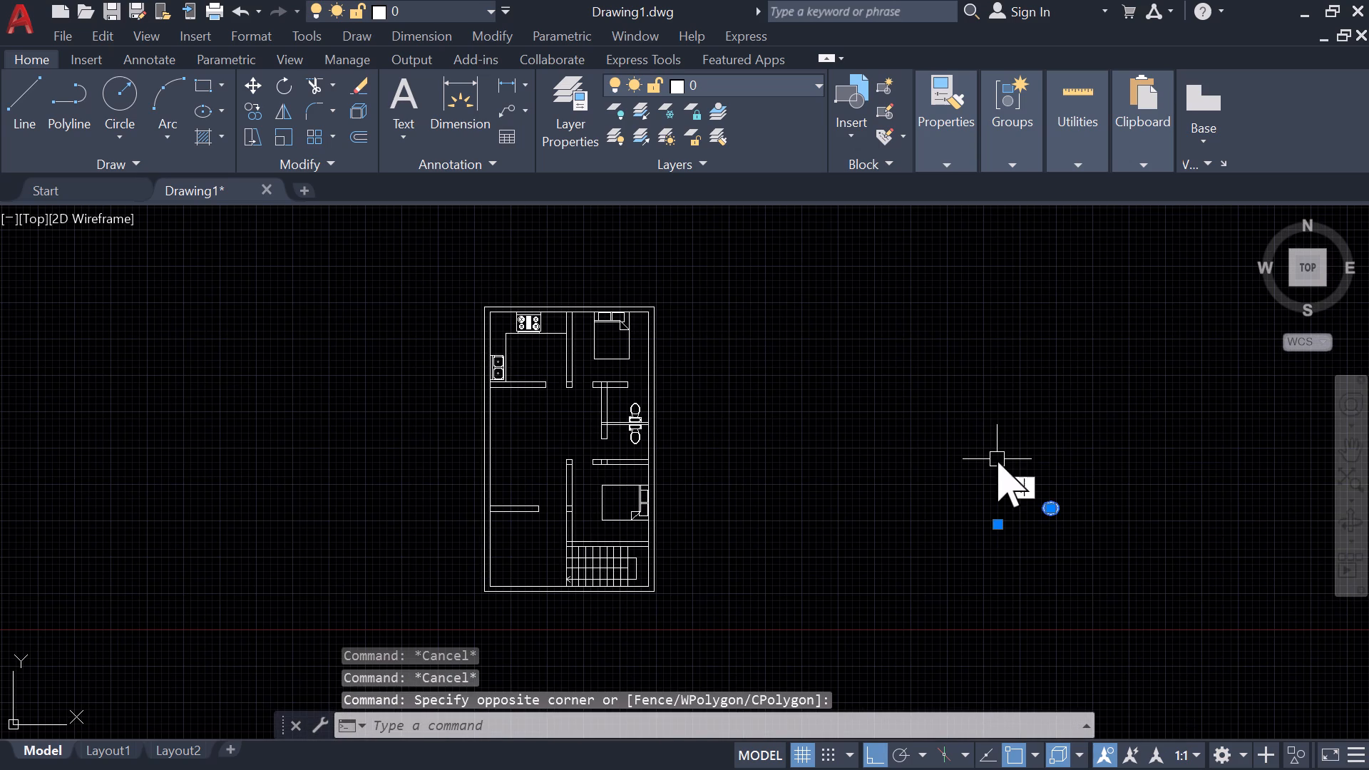
key("BackSpace")
type("e")
key("space")
Insert the imperial architectural door block in the empty space beside the plan's bathrooms.
scroll(997, 459, "down", 2)
middle_click_drag(1014, 430, 1030, 416)
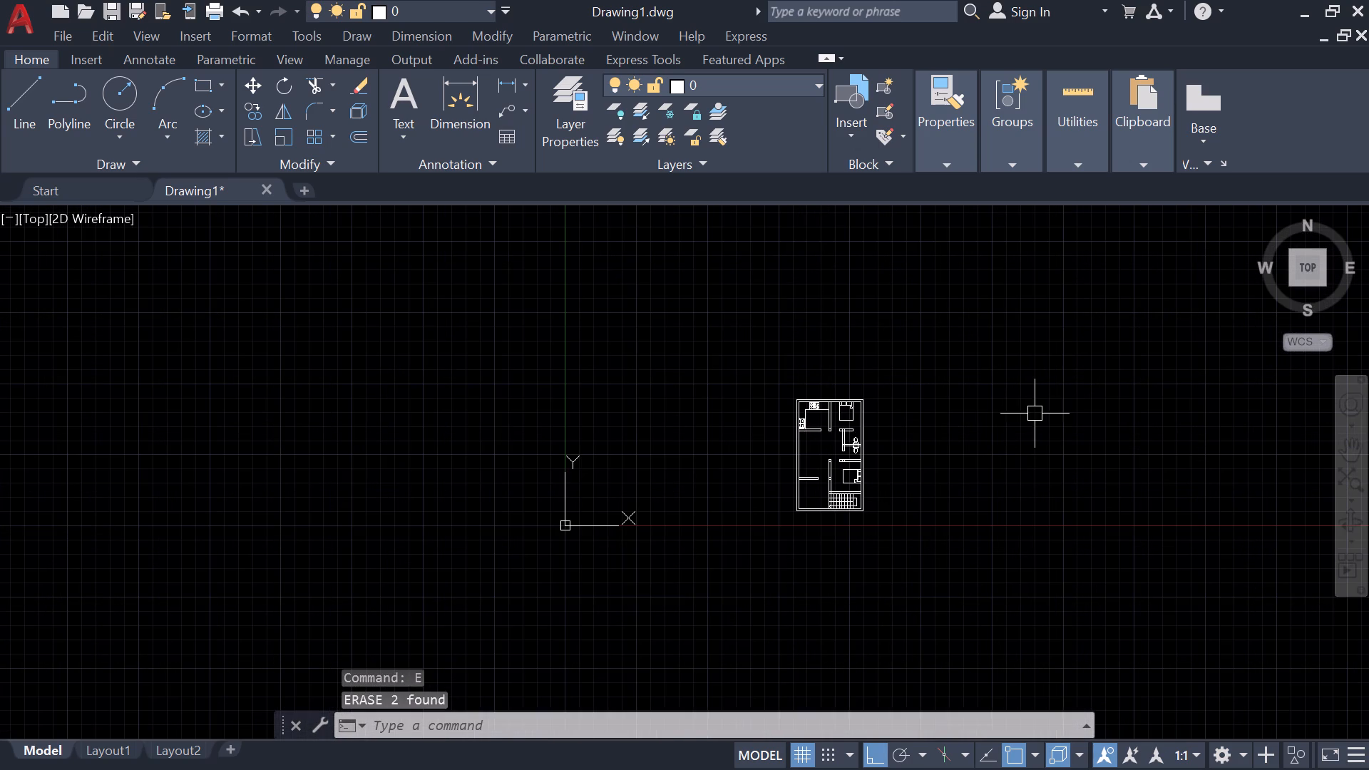
middle_click_drag(1030, 416, 686, 498)
scroll(619, 511, "down", 4)
scroll(488, 540, "up", 5)
middle_click_drag(630, 484, 630, 626)
scroll(630, 626, "up", 1)
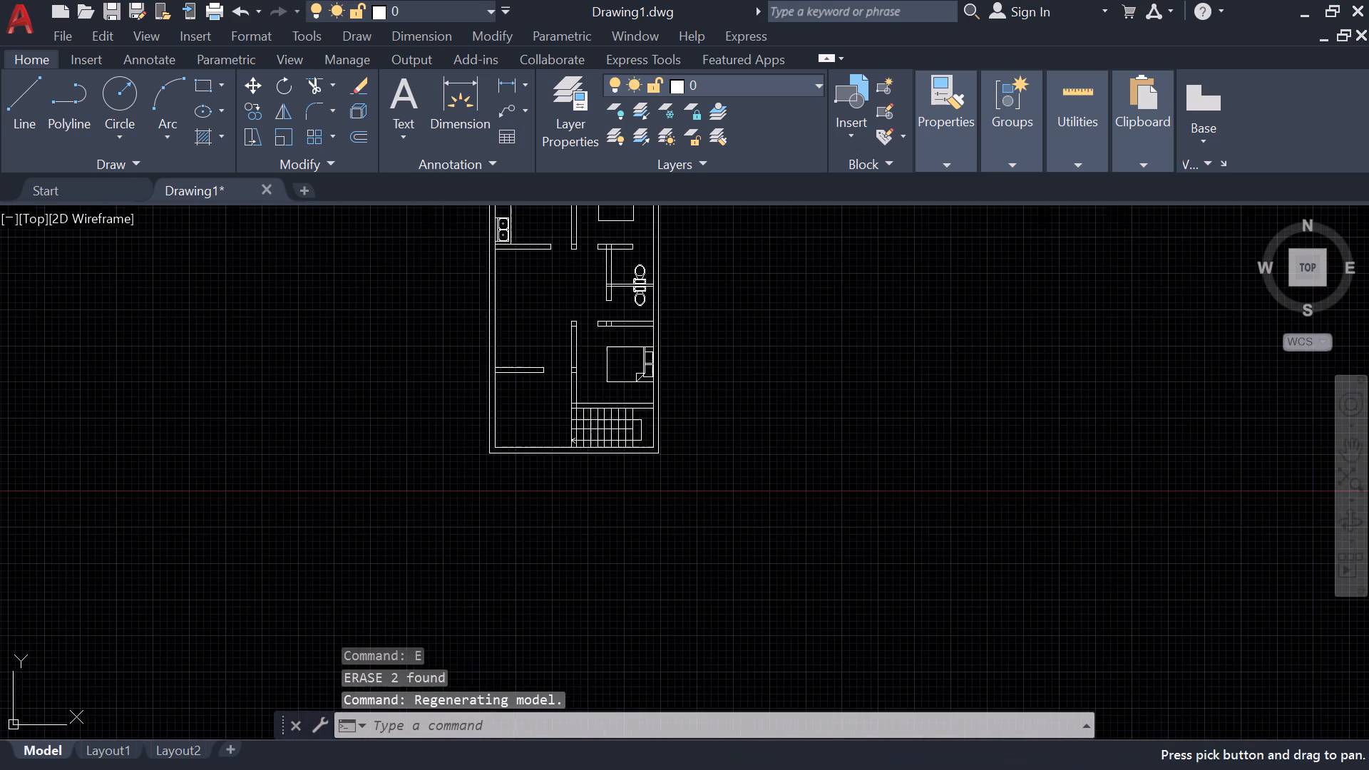
scroll(635, 517, "up", 1)
middle_click_drag(635, 517, 626, 630)
scroll(718, 291, "down", 2)
middle_click_drag(717, 293, 670, 438)
scroll(670, 438, "up", 2)
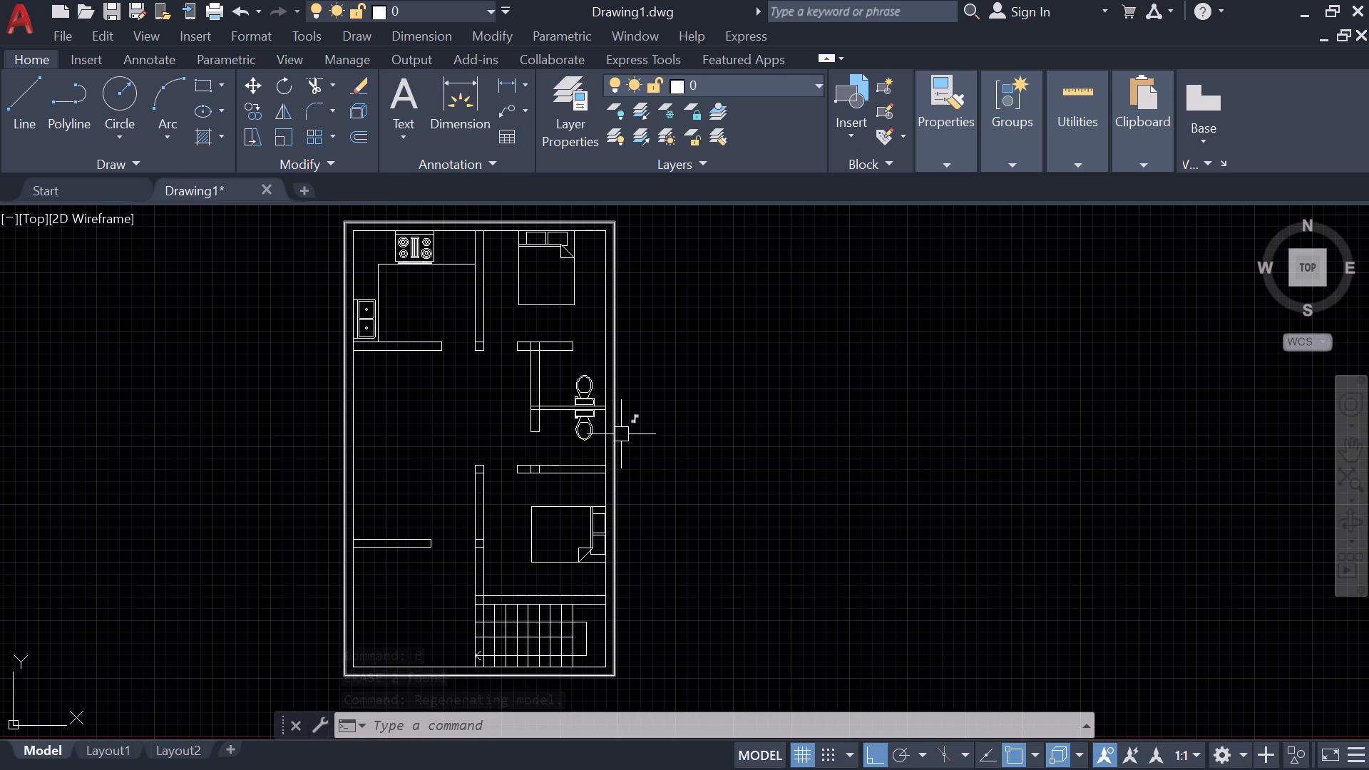
key("ctrl+3")
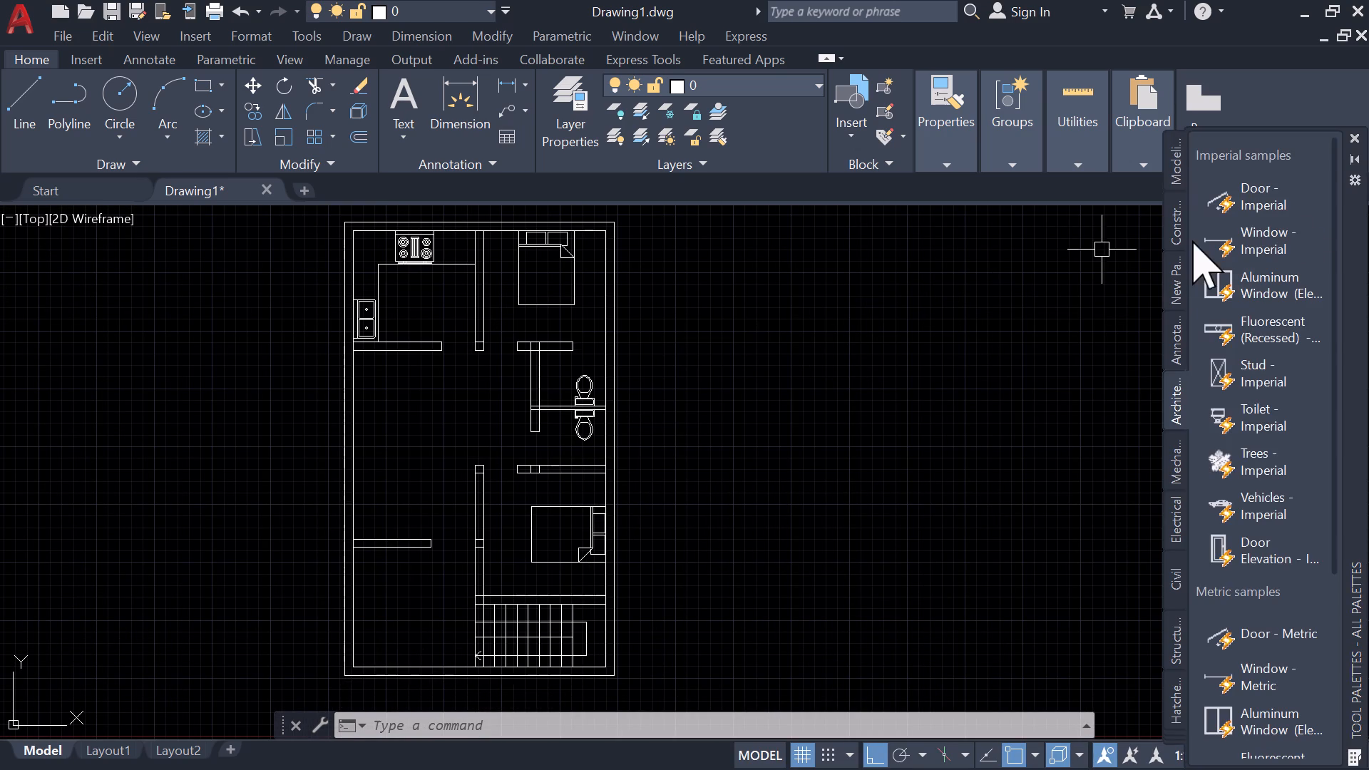
left_click_drag(1233, 205, 848, 348)
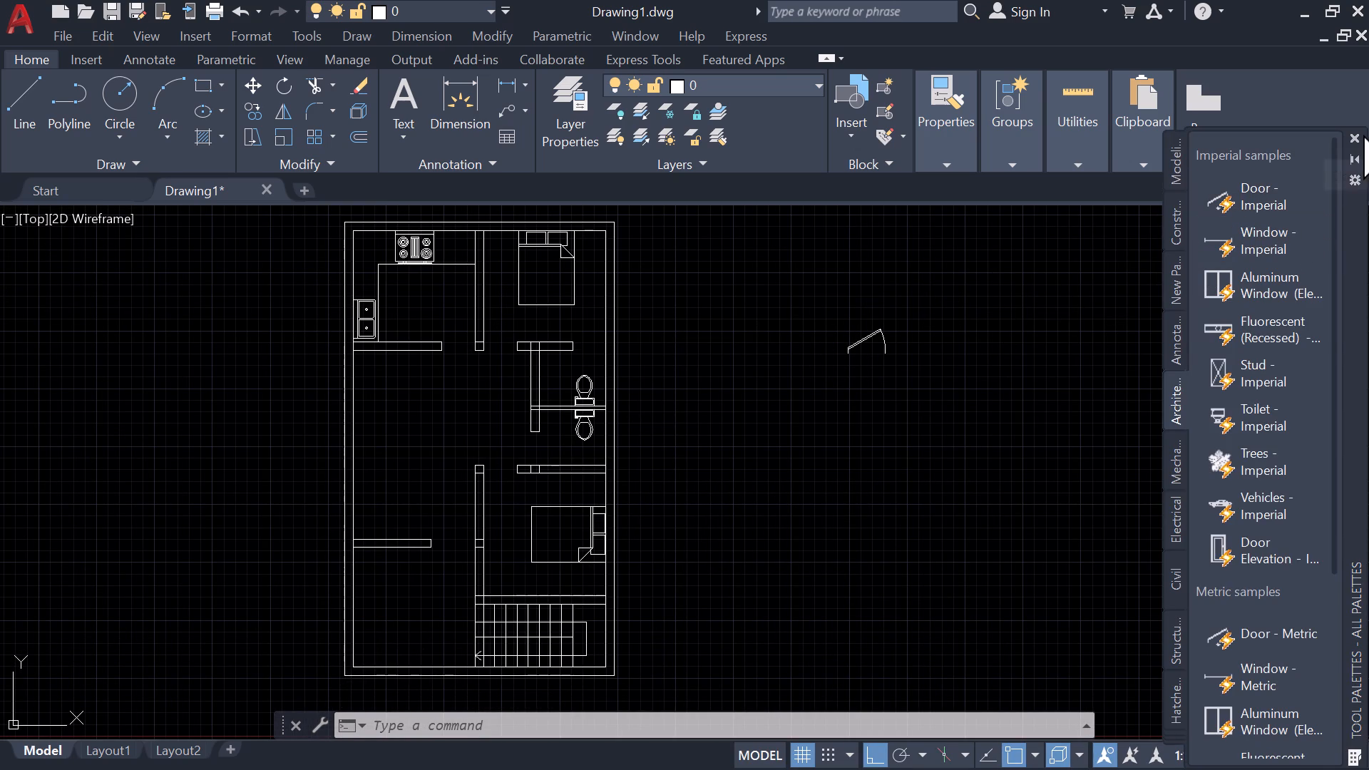
left_click(1359, 133)
Copy the door into the opening of the upper bedroom, beside the end of the vertical kitchen partition.
left_click_drag(859, 353, 859, 359)
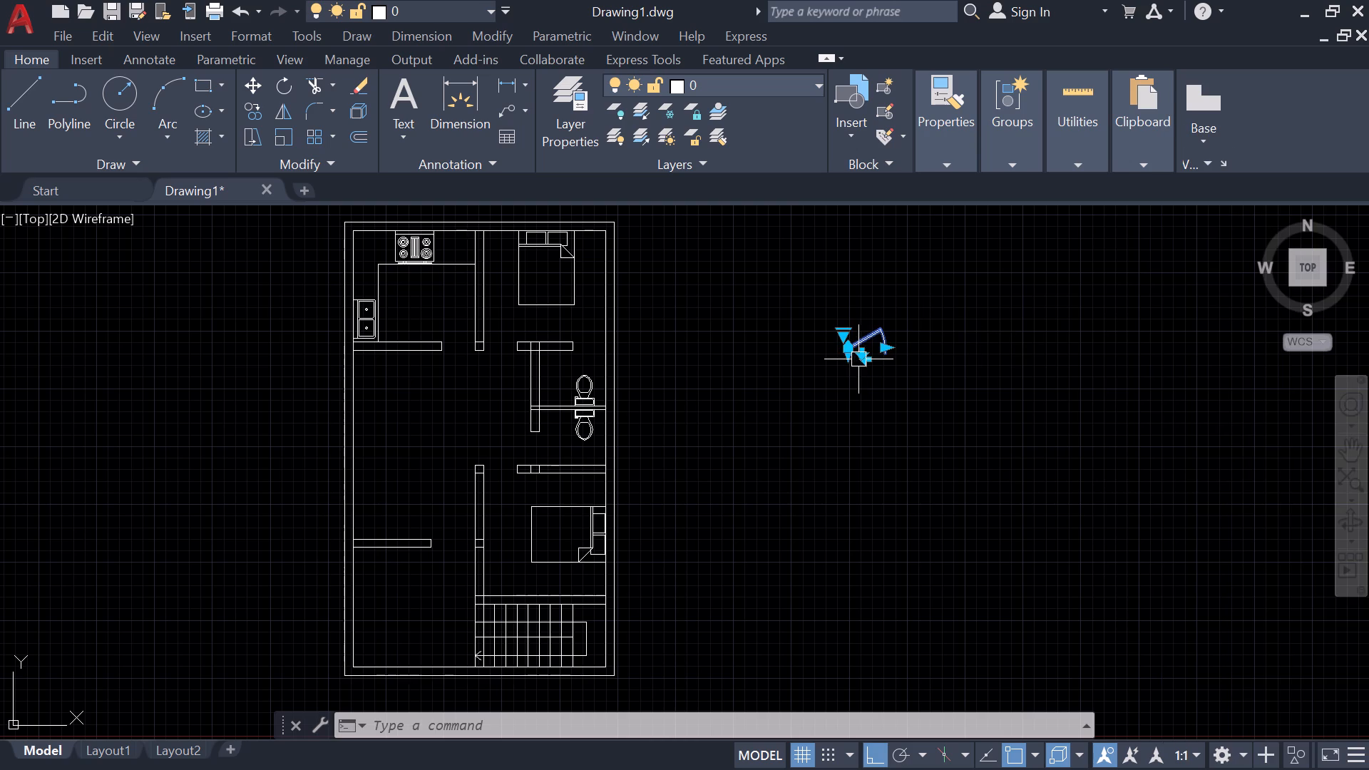
type("co")
key("space")
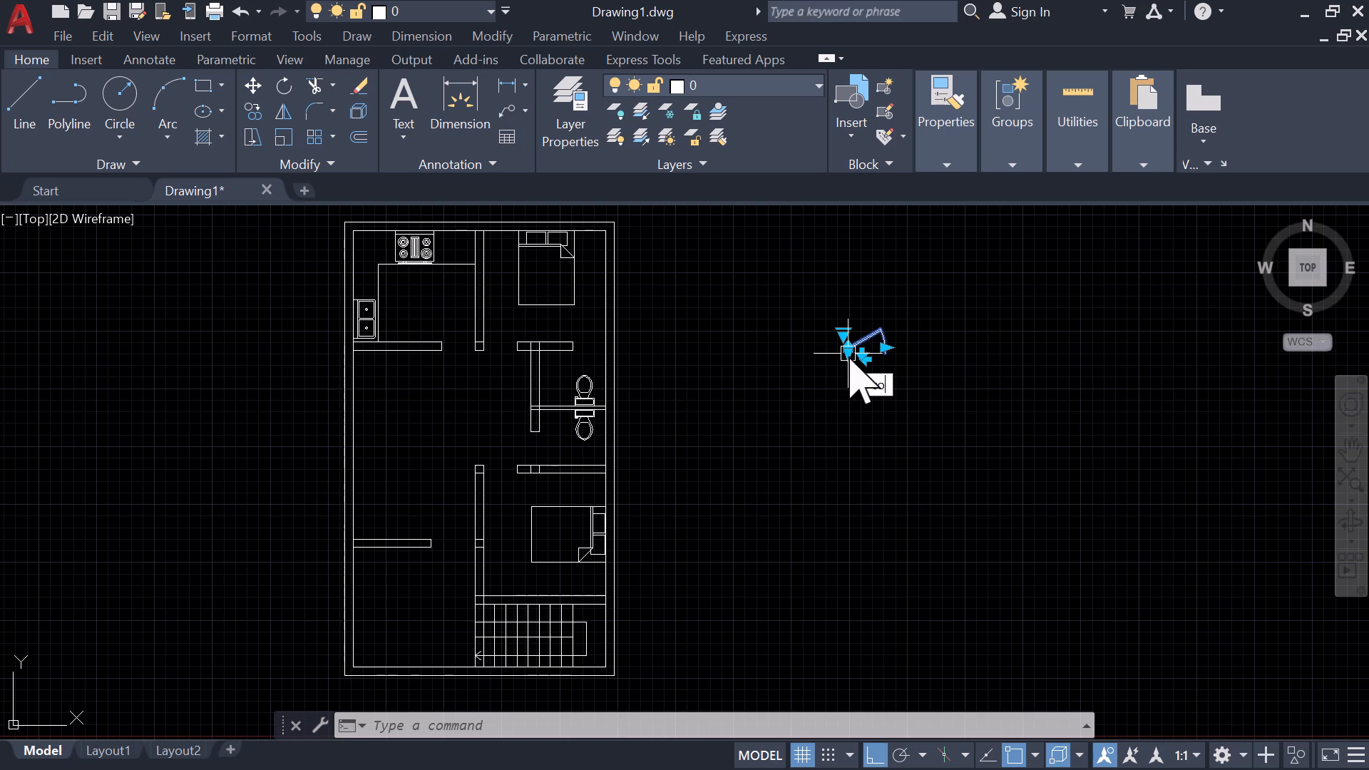
left_click(854, 356)
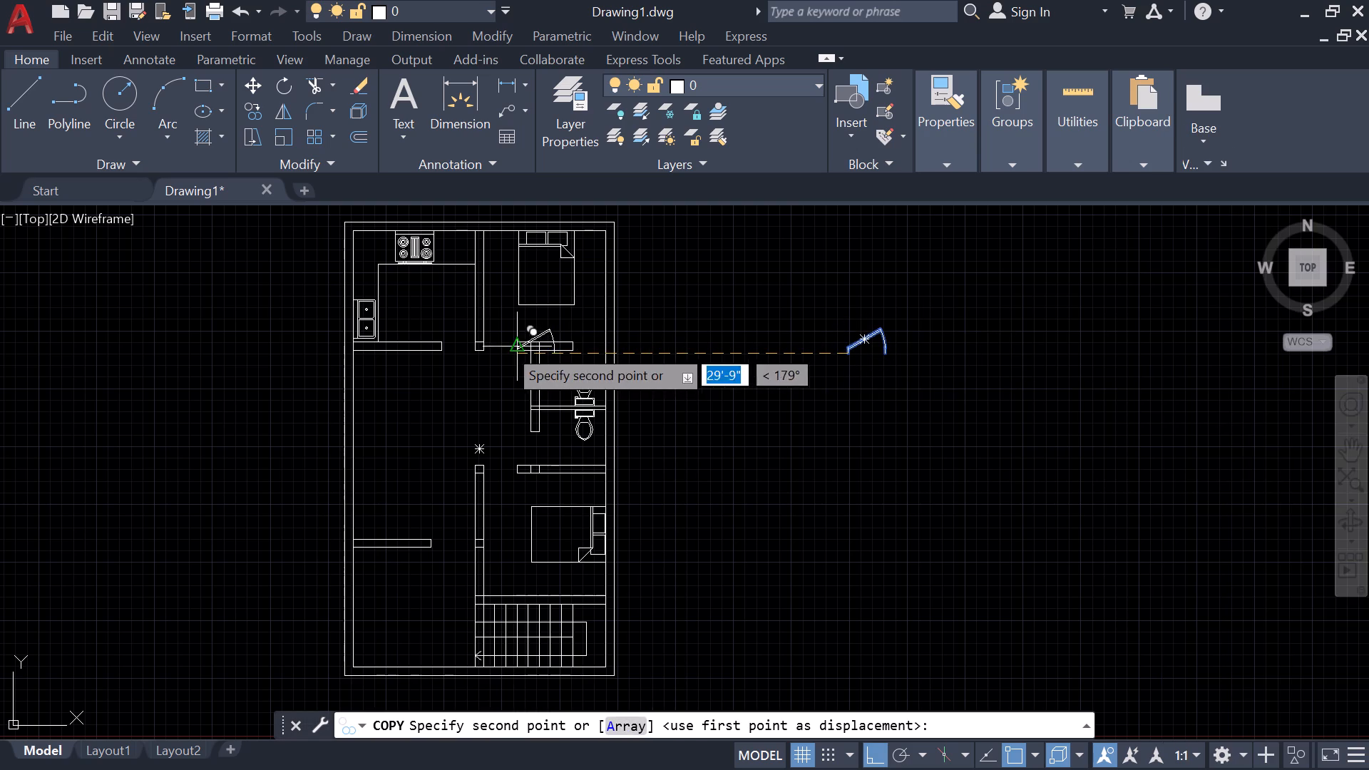
left_click(481, 353)
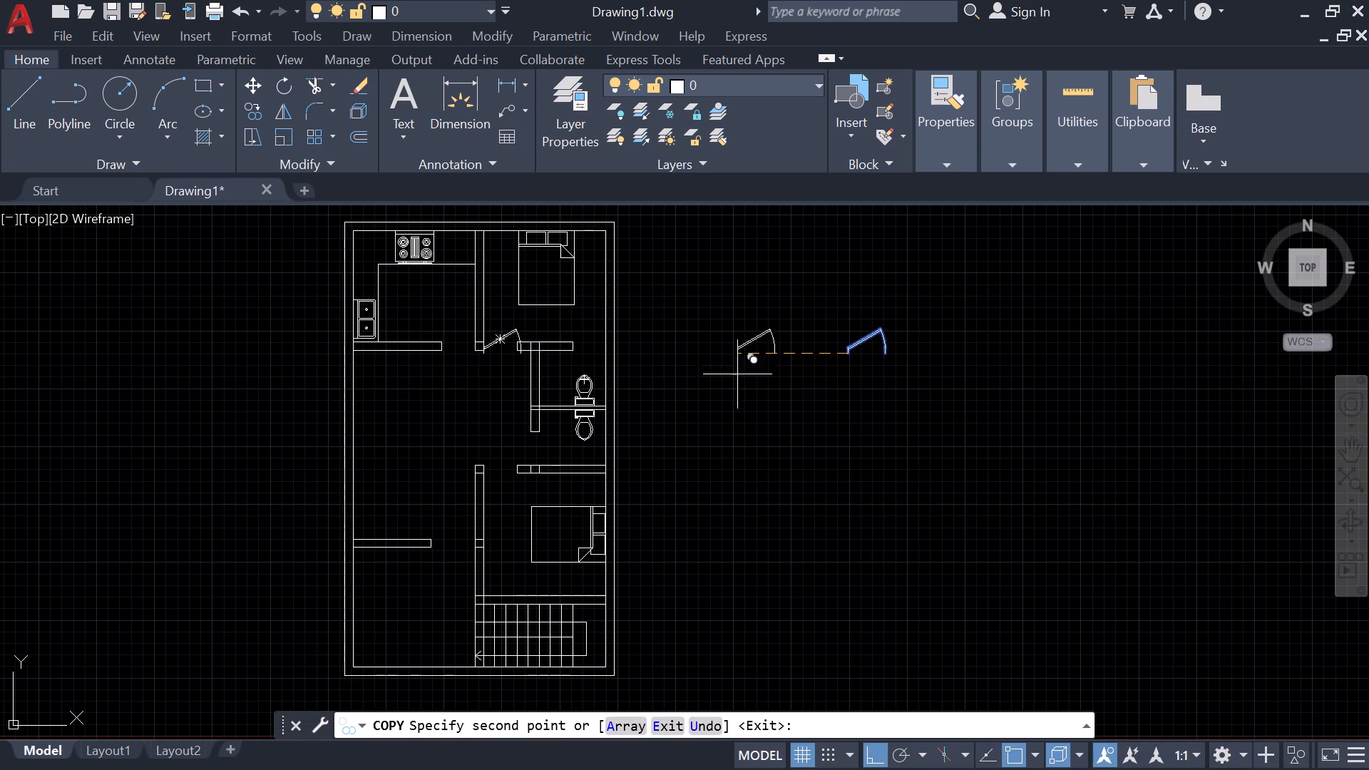
key("Escape")
Move the upper bedroom door up so the lower end of its hinge jamb meets the partition's bottom corner.
scroll(513, 359, "up", 4)
left_click_drag(419, 265, 450, 382)
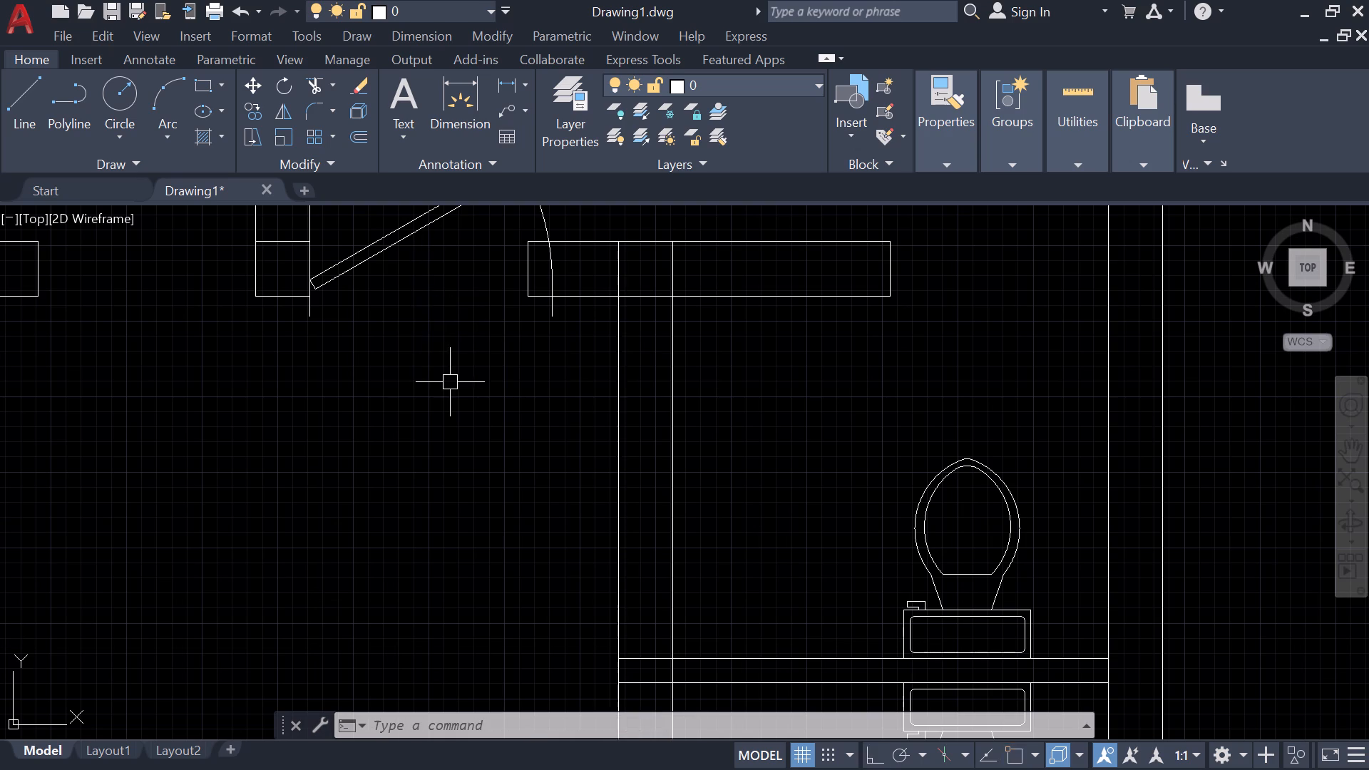
middle_click_drag(425, 339, 454, 493)
left_click(444, 381)
type("m")
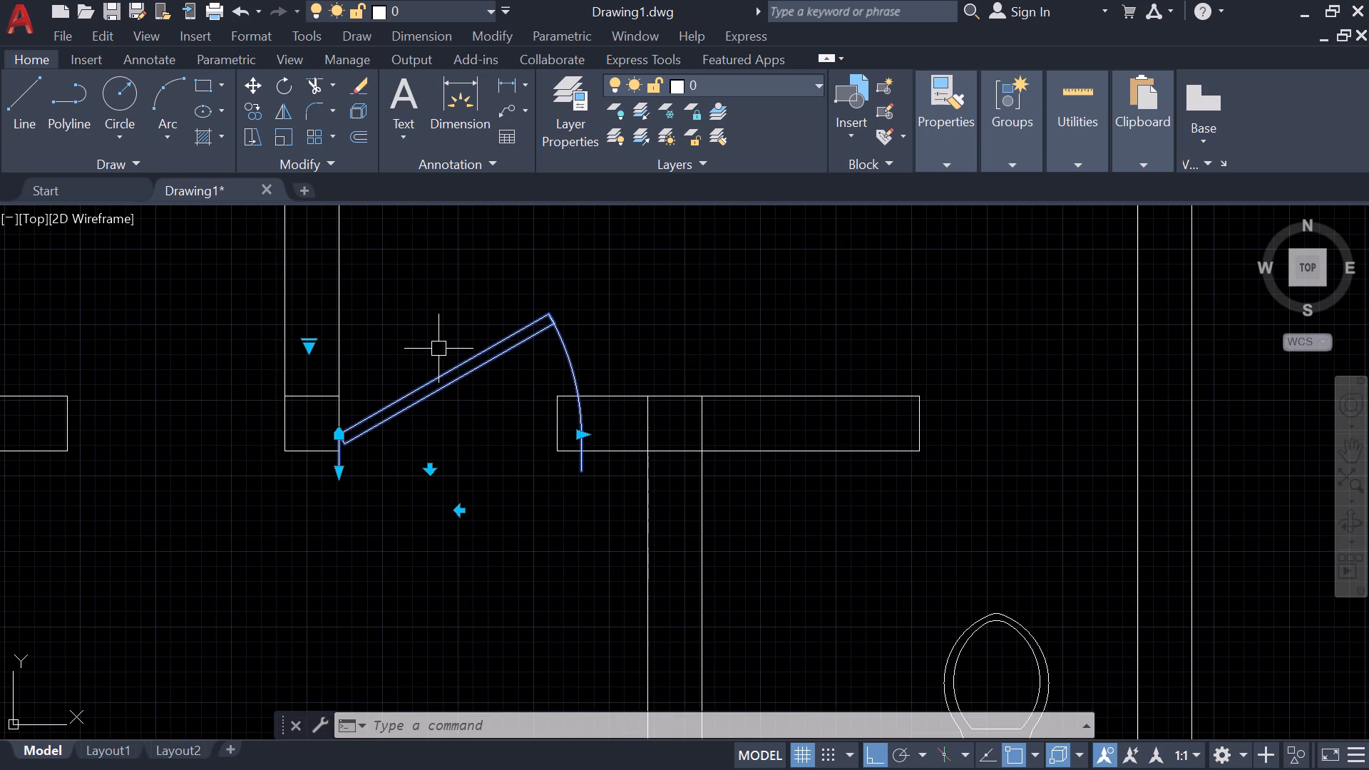
key("space")
left_click(342, 467)
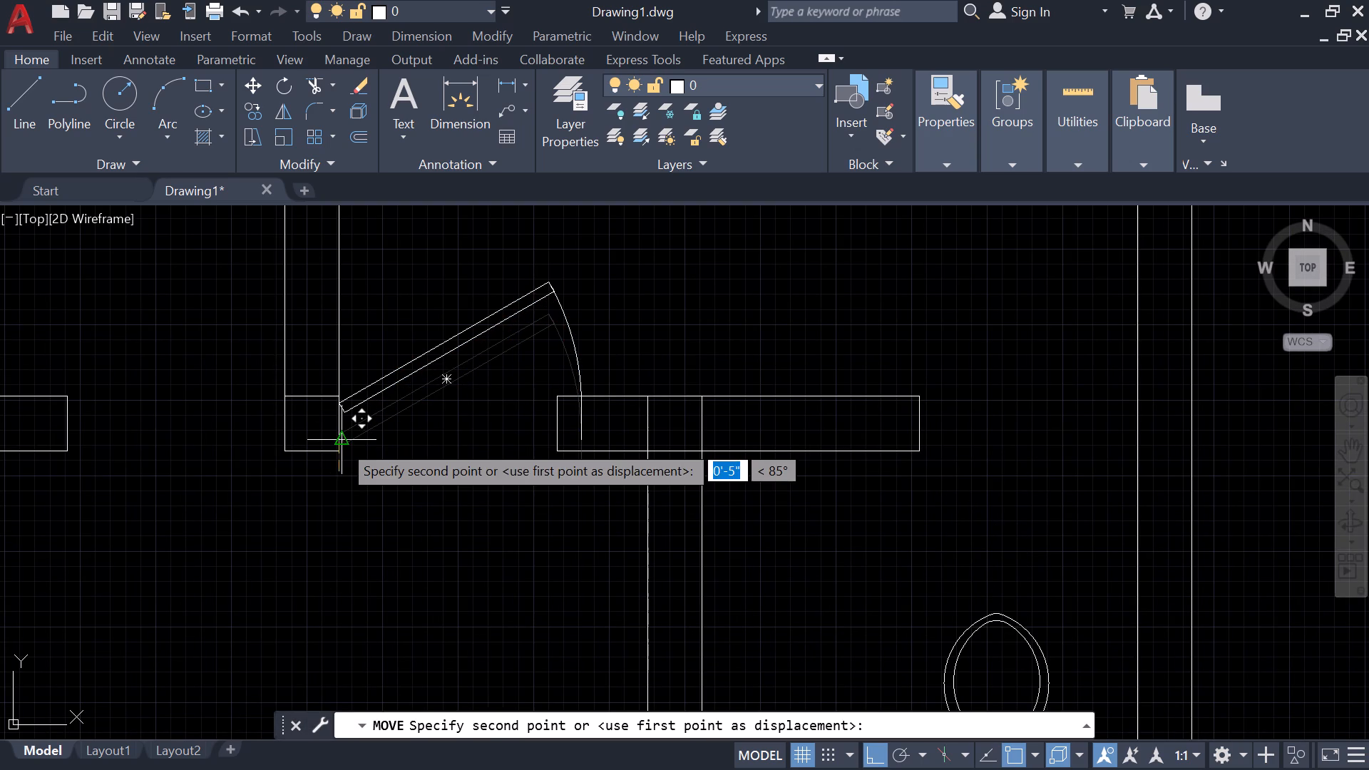
left_click(337, 451)
key("Escape")
Scale down the upper bedroom door from the lower end of its hinge jamb until it fits the opening.
left_click(461, 397)
left_click(437, 340)
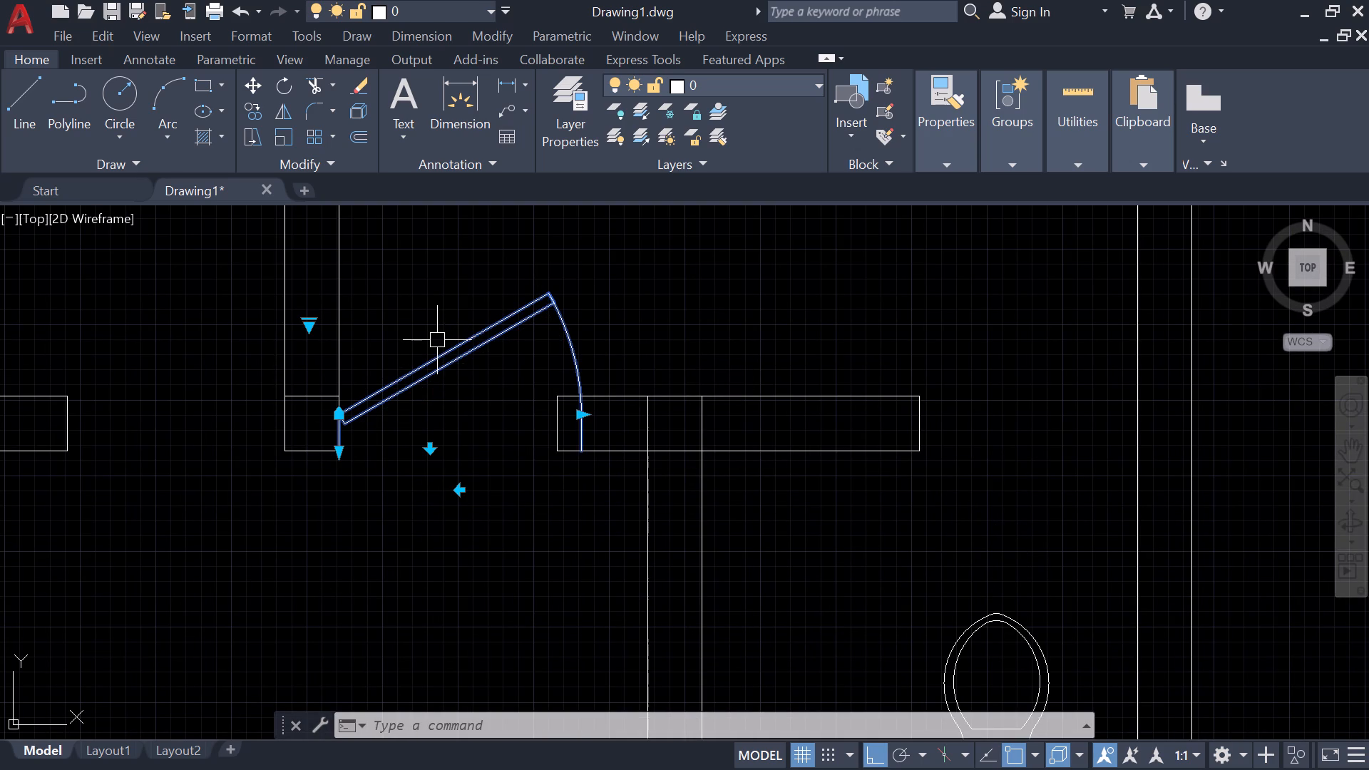
type("sc")
key("space")
left_click(342, 450)
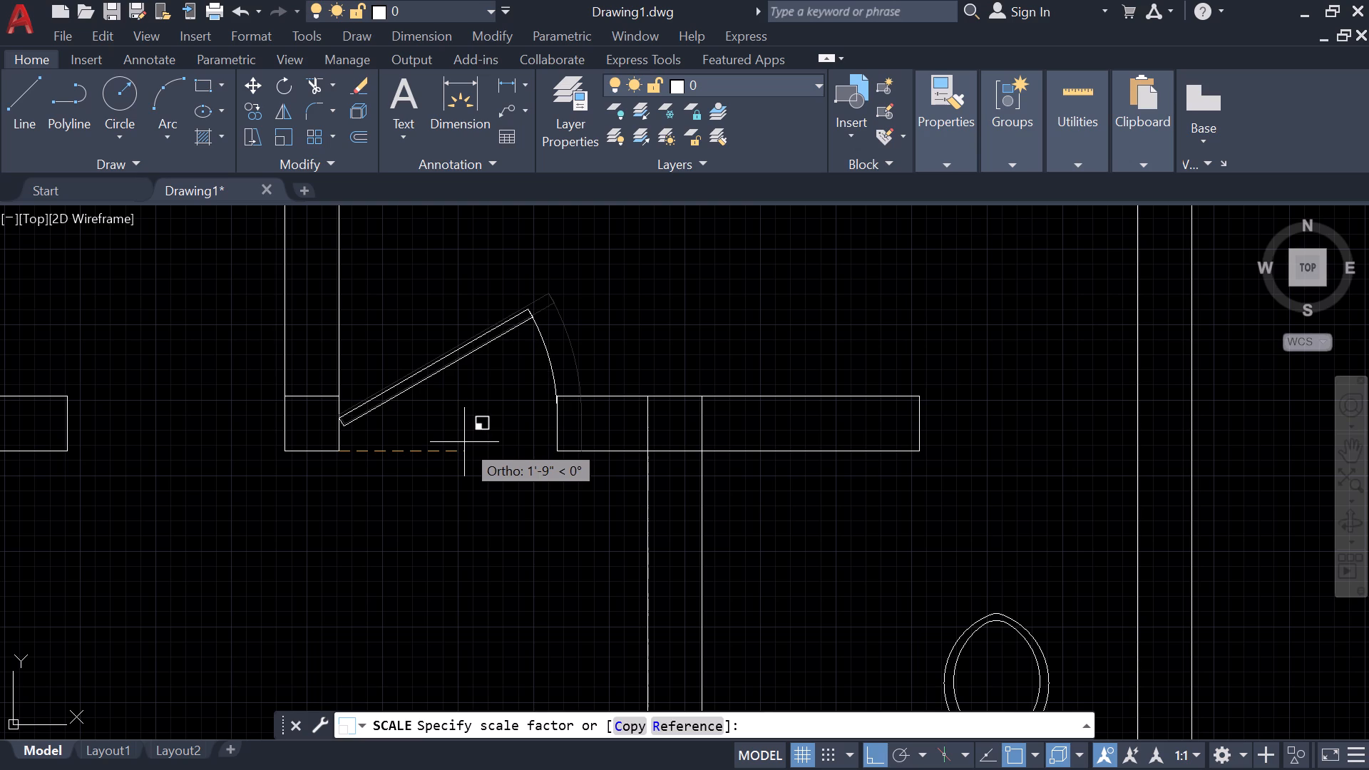
left_click(464, 442)
Copy the fitted bedroom door across to the inner line of the outer wall beside the upper bathroom.
scroll(473, 443, "down", 1)
left_click(466, 385)
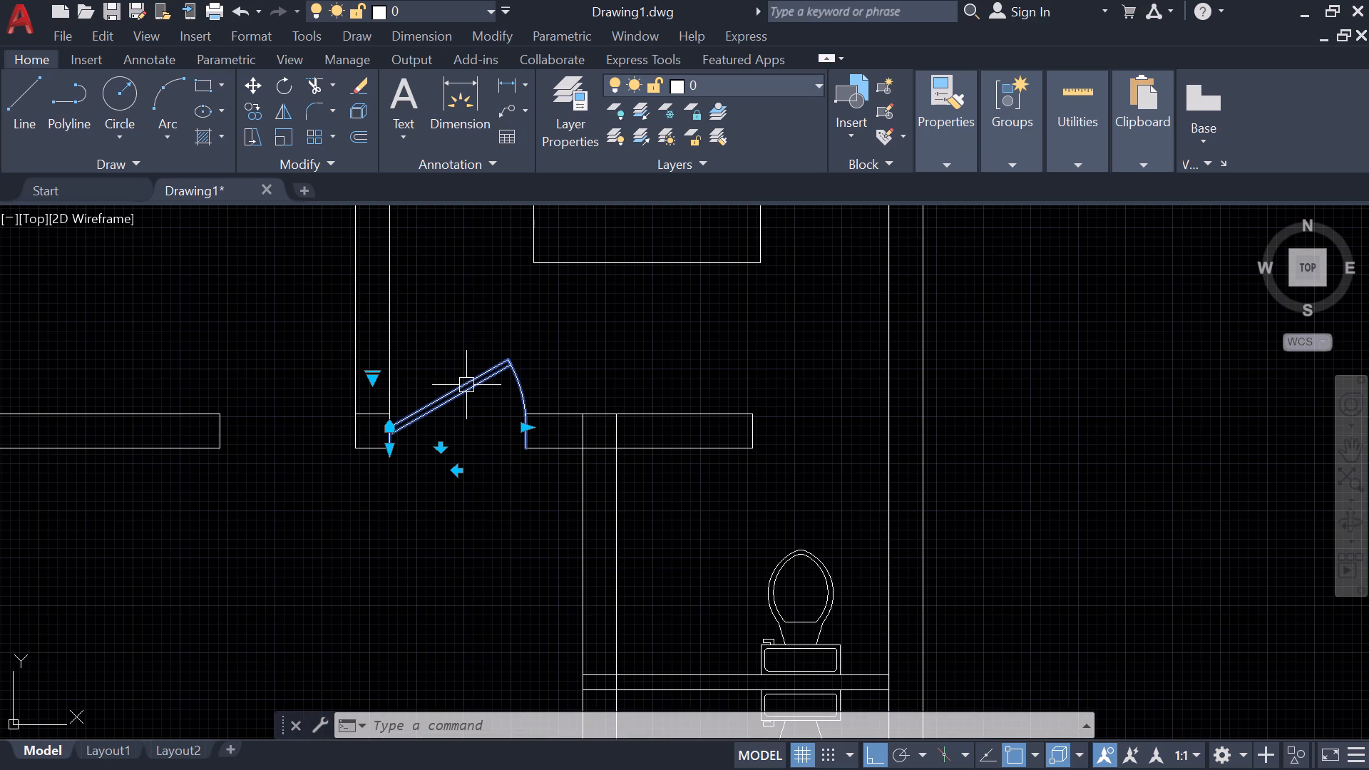
type("co")
key("Return")
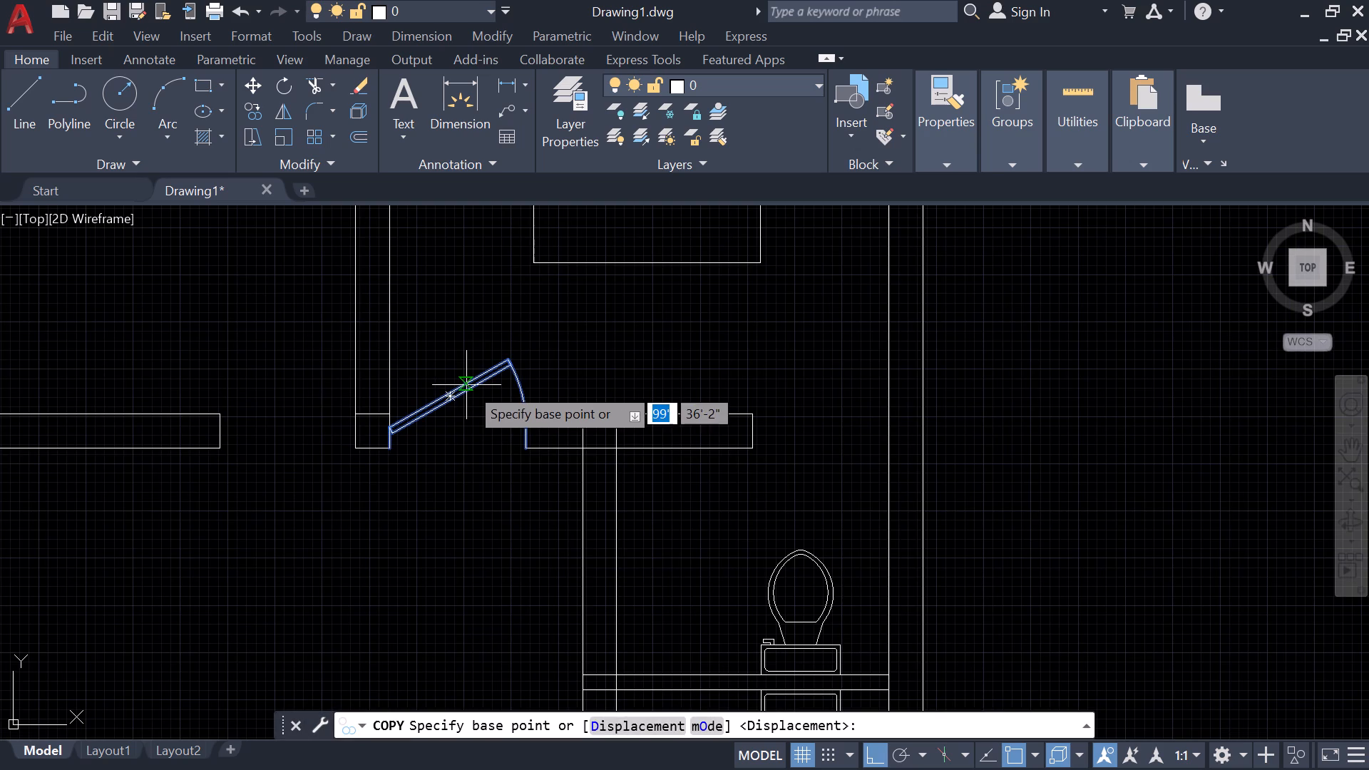
left_click(389, 456)
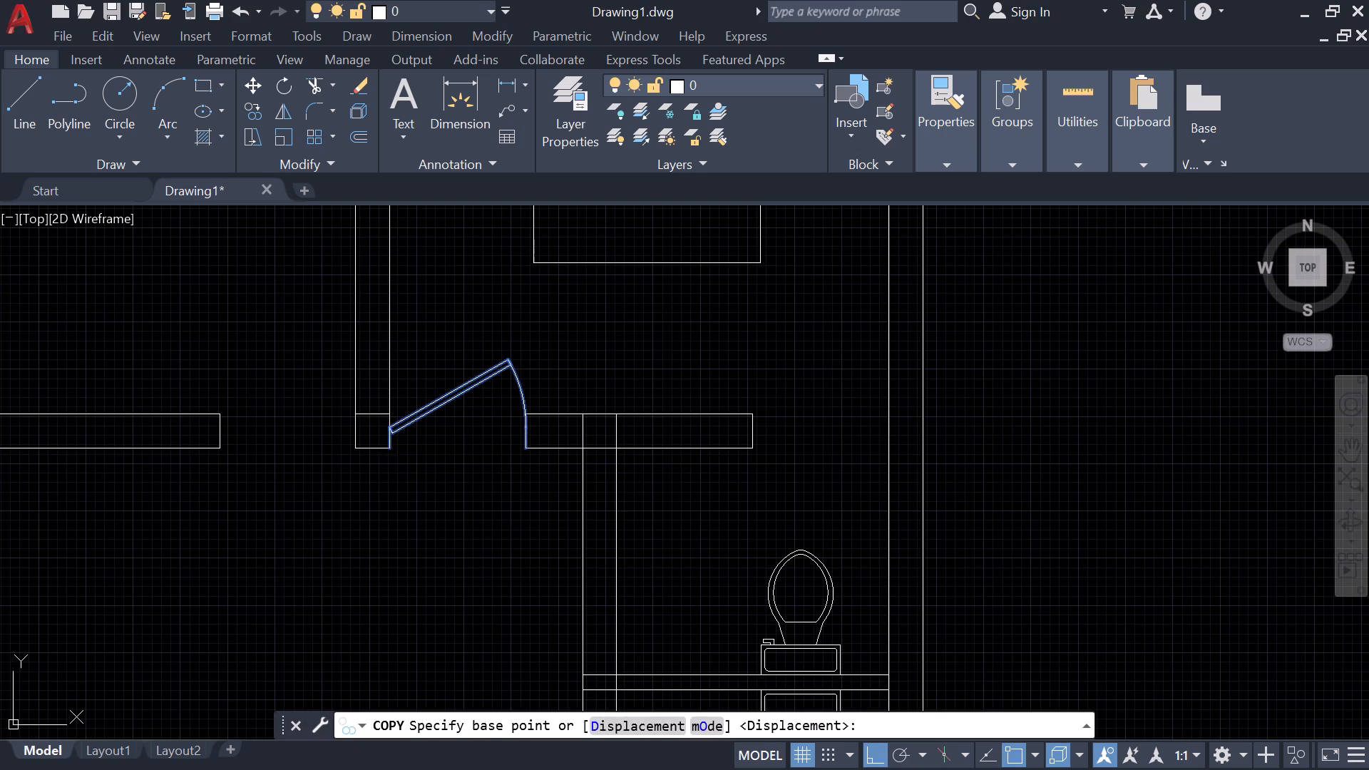
left_click(888, 441)
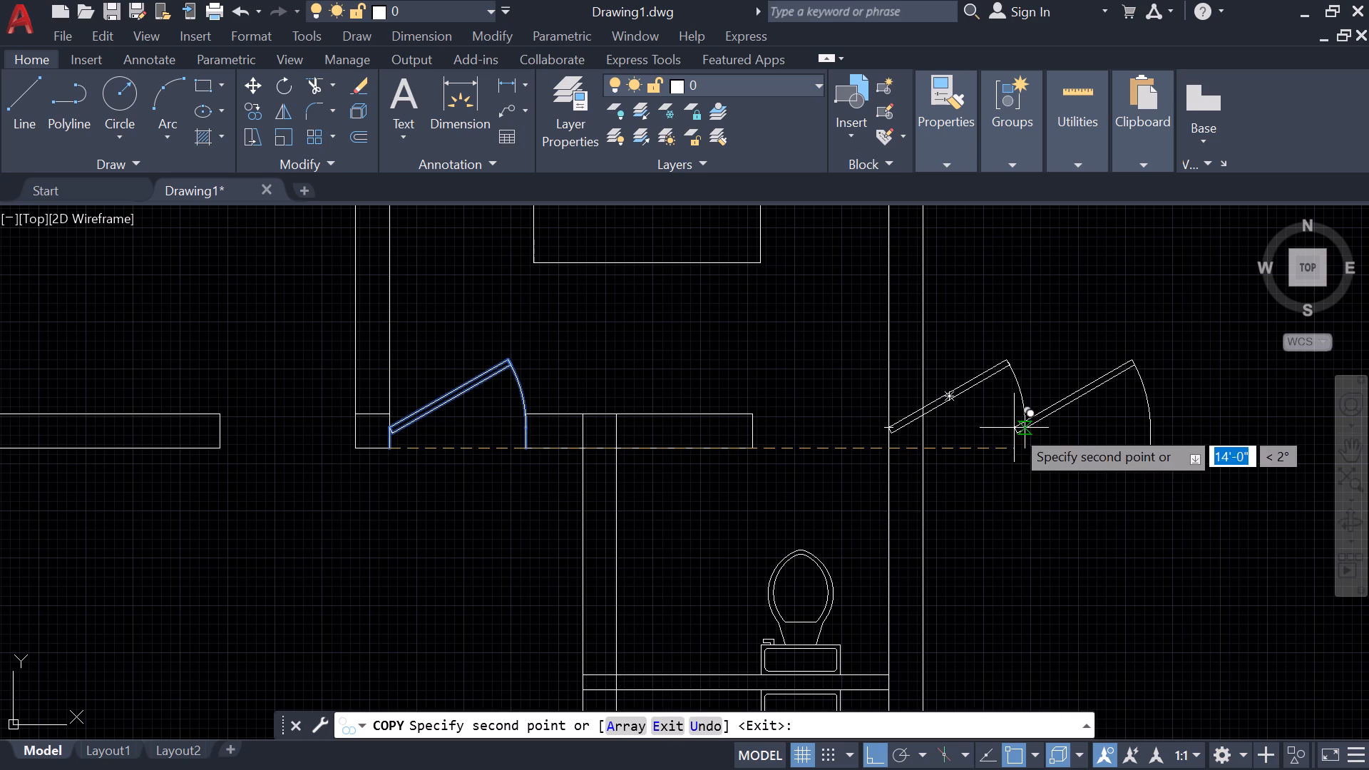
key("Escape")
Flip the copied door left to right and move its hinge jamb onto the outer wall's inner line, filling the bathroom opening.
left_click(995, 375)
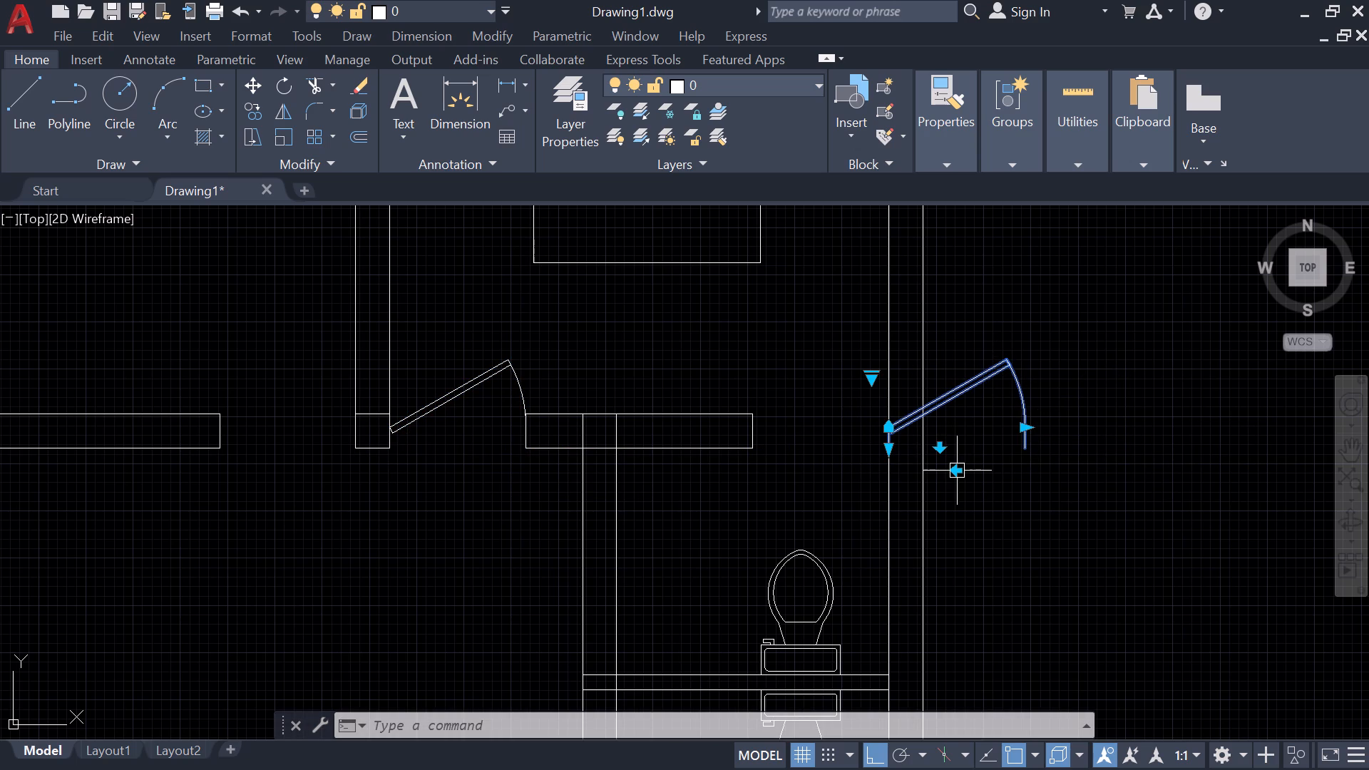
left_click(959, 473)
type("m")
key("space")
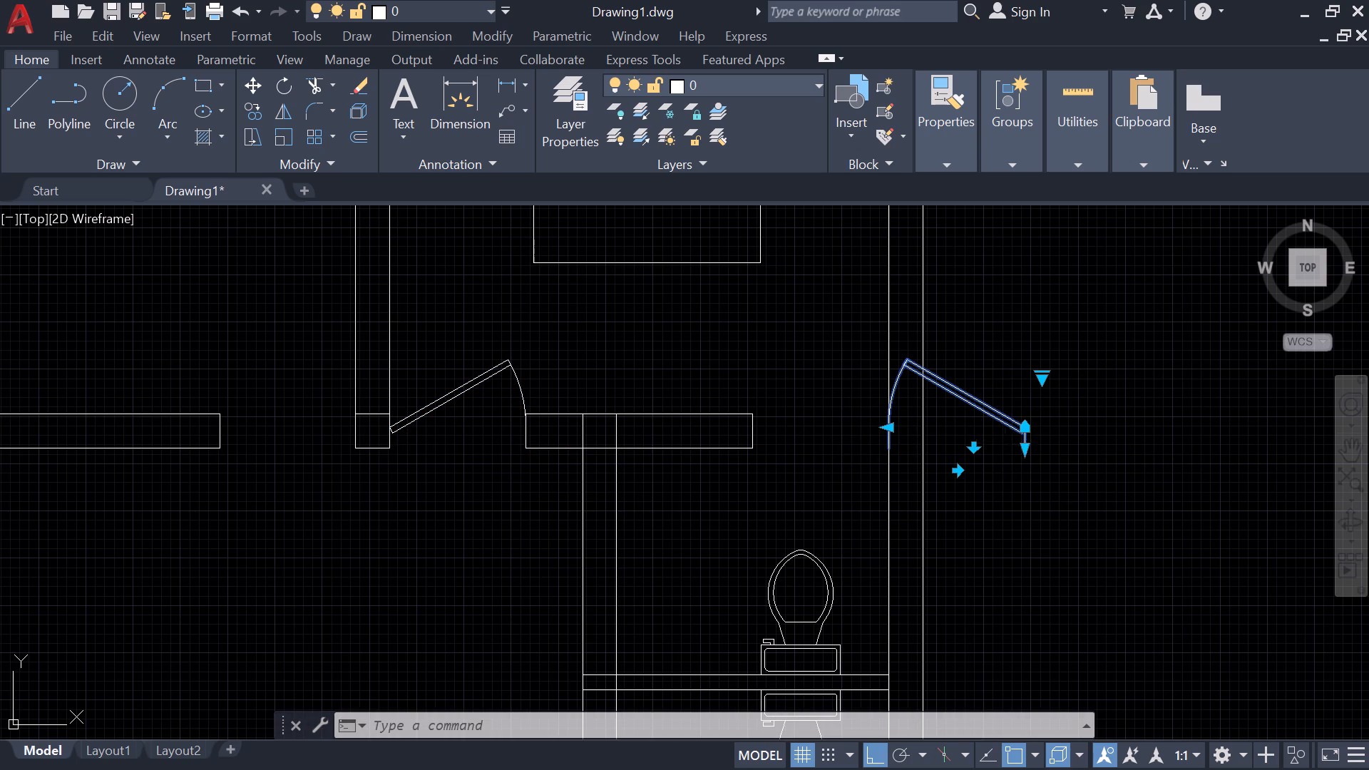
left_click(1026, 451)
left_click(884, 449)
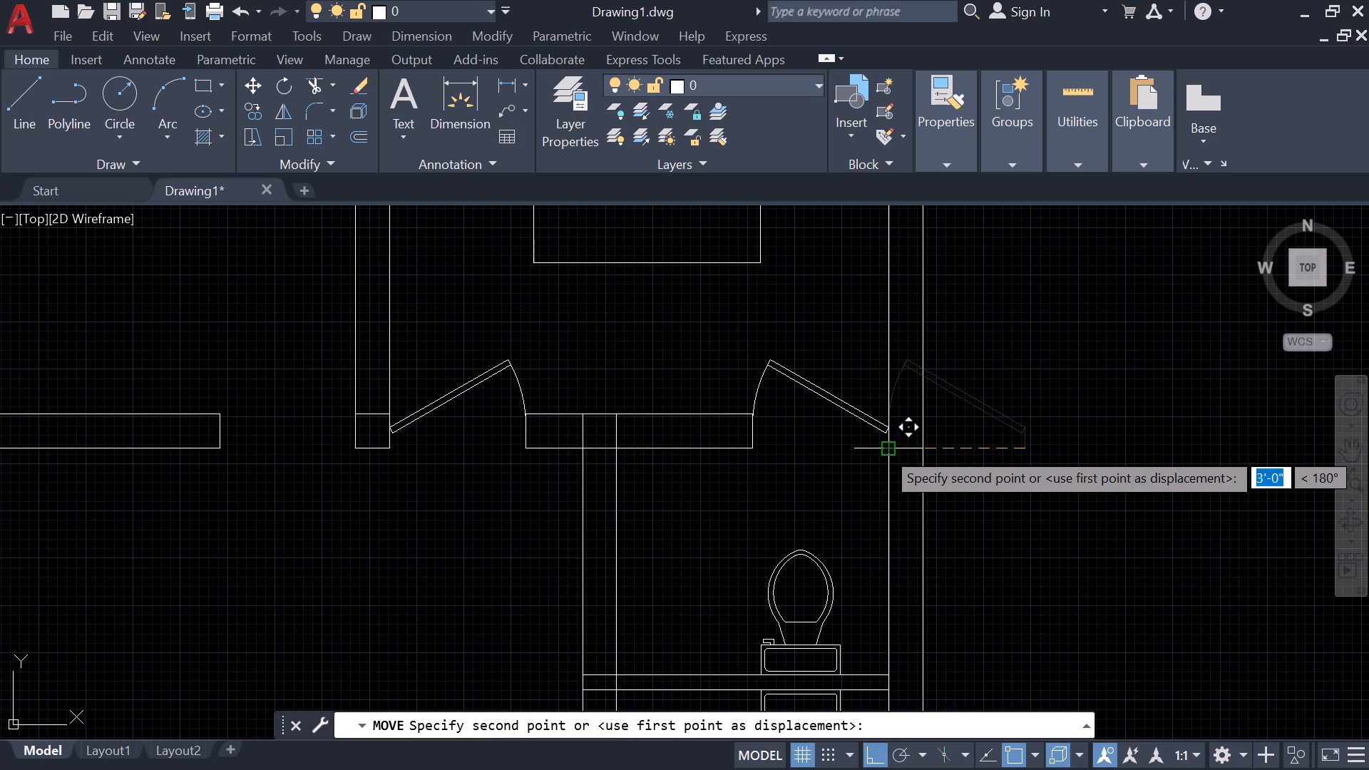
Flip the upper bathroom door vertically so it swings down into the bathroom.
left_click(896, 428)
left_click(842, 451)
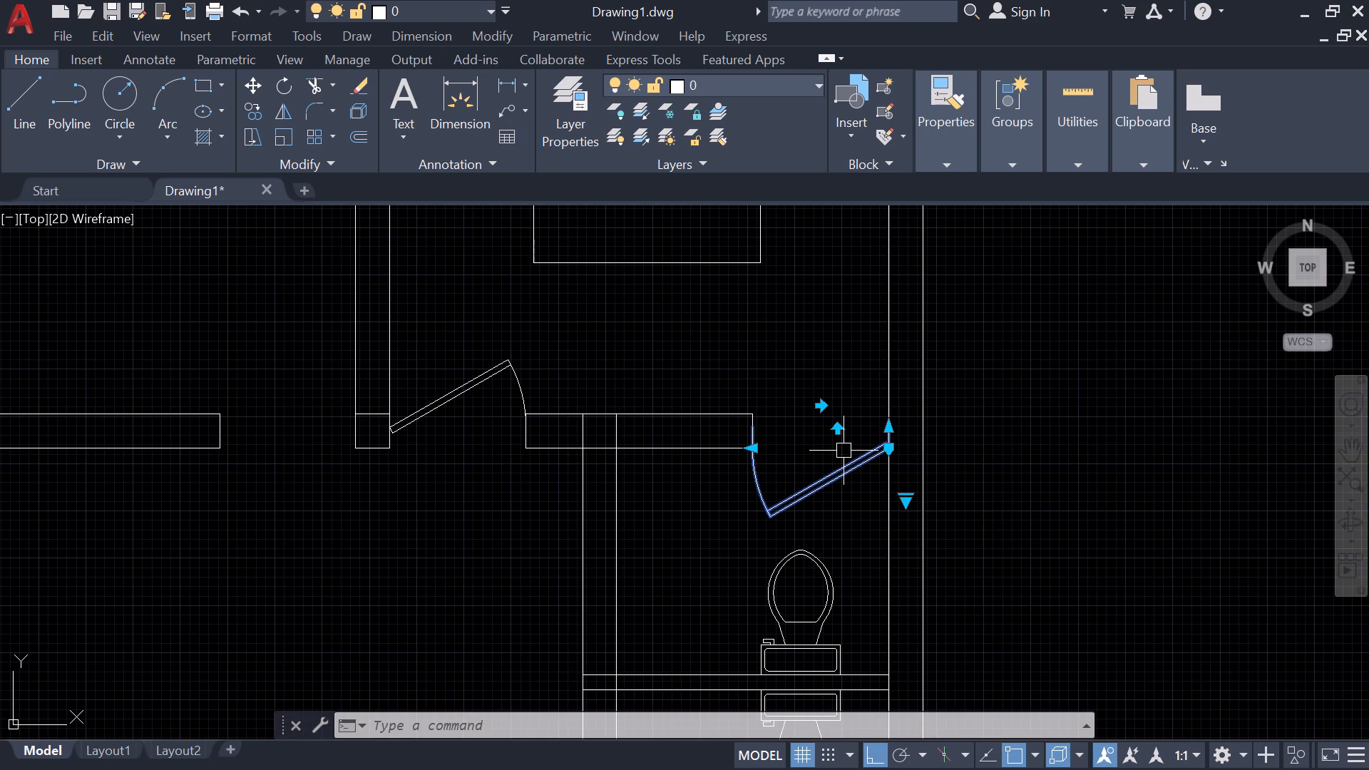
key("Escape")
Copy the upper bedroom door straight down to the wall corner at the lower bedroom's opening.
scroll(650, 496, "down", 2)
middle_click_drag(637, 498, 630, 441)
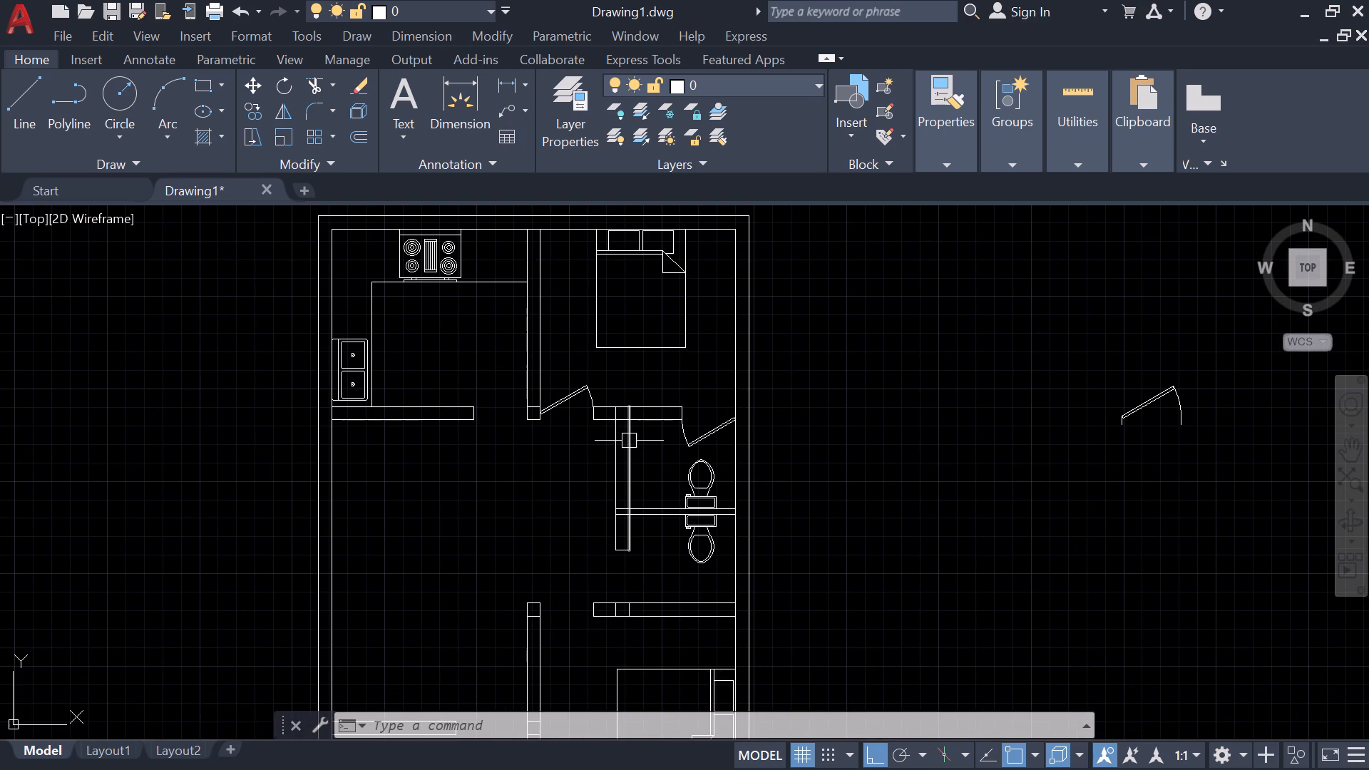
left_click(582, 402)
type("co'")
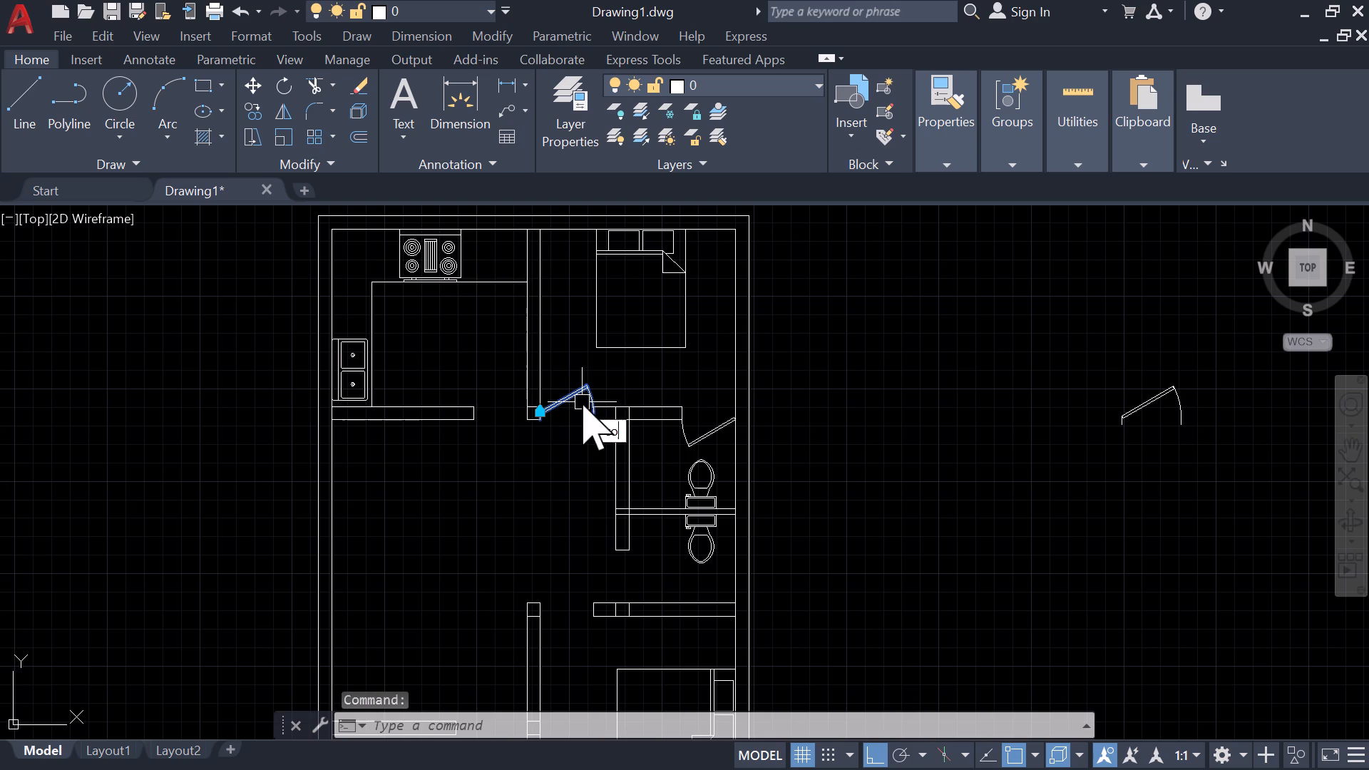
key("BackSpace")
key("Return")
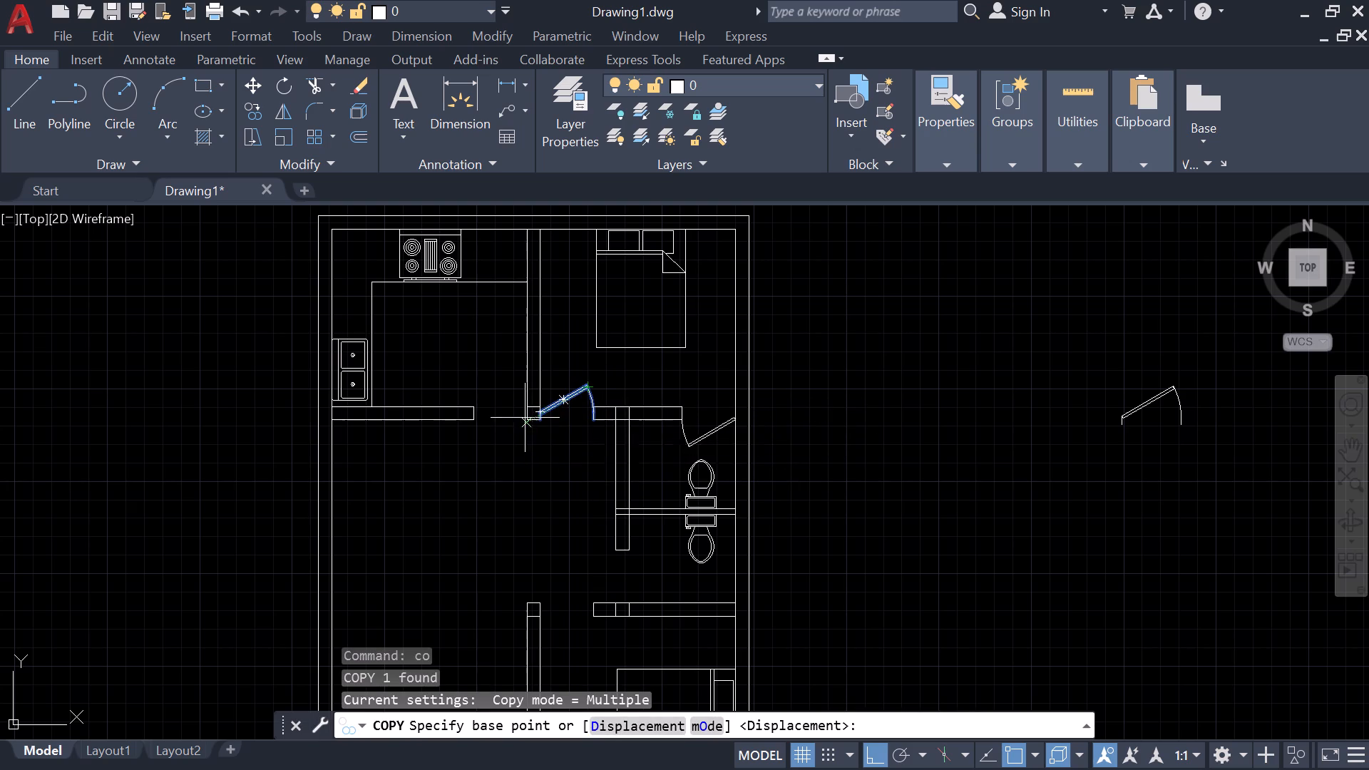
left_click(540, 420)
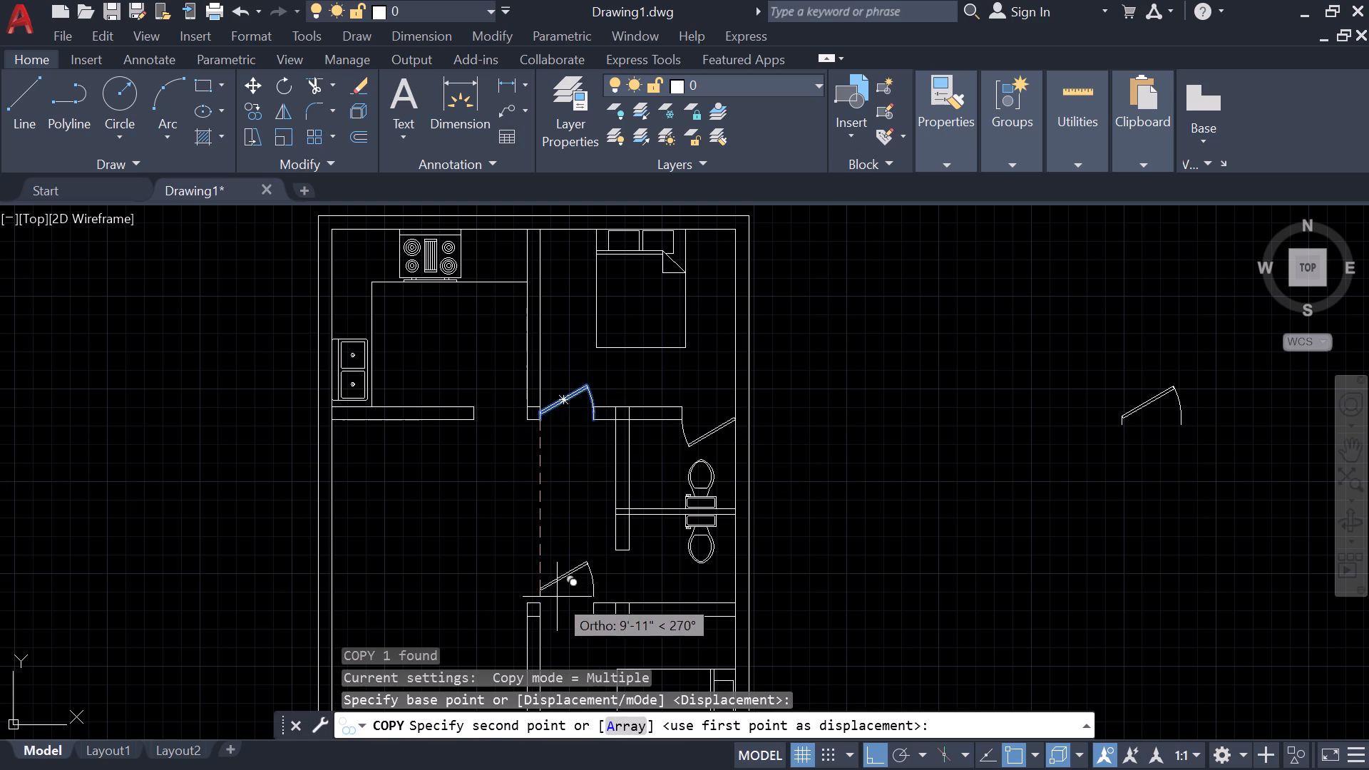
left_click(548, 602)
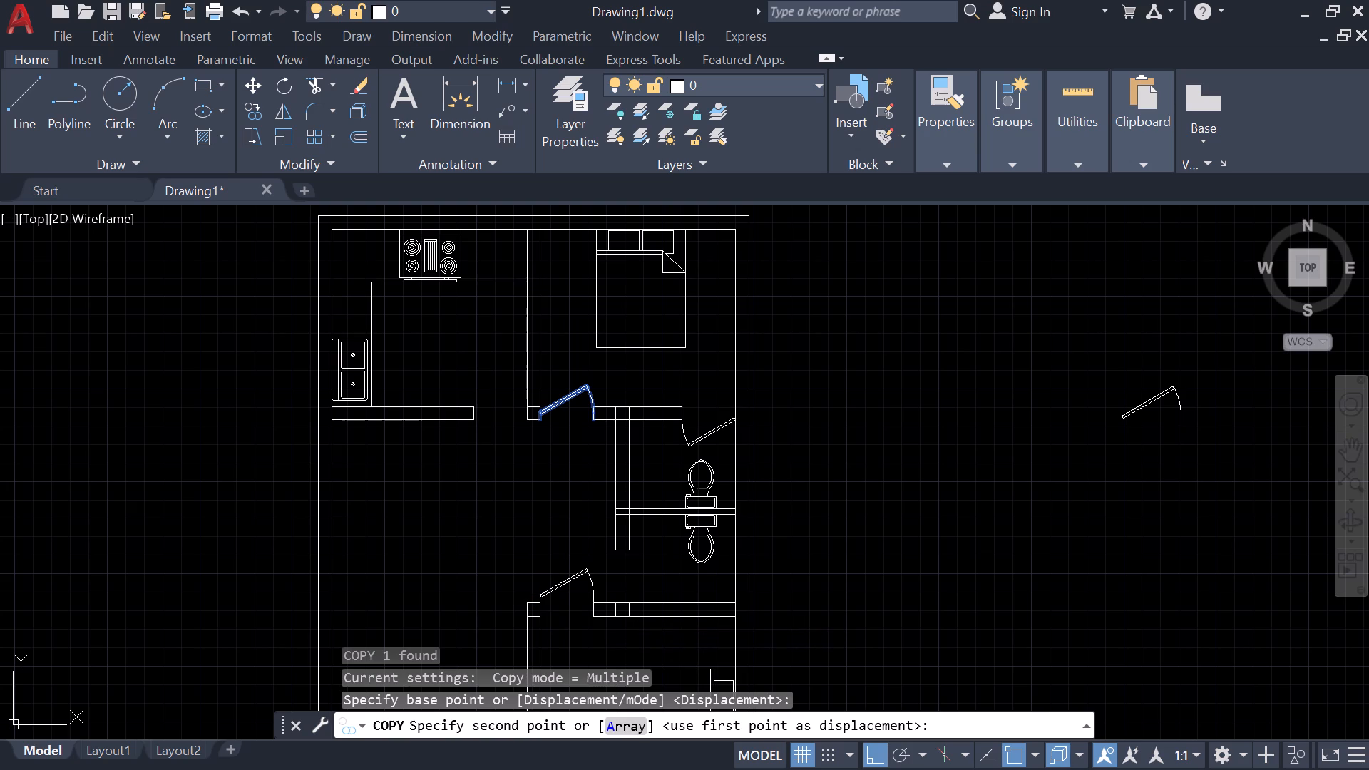
key("Escape")
scroll(511, 635, "up", 2)
scroll(381, 707, "down", 1)
key("Escape")
left_click(508, 603)
key("Escape")
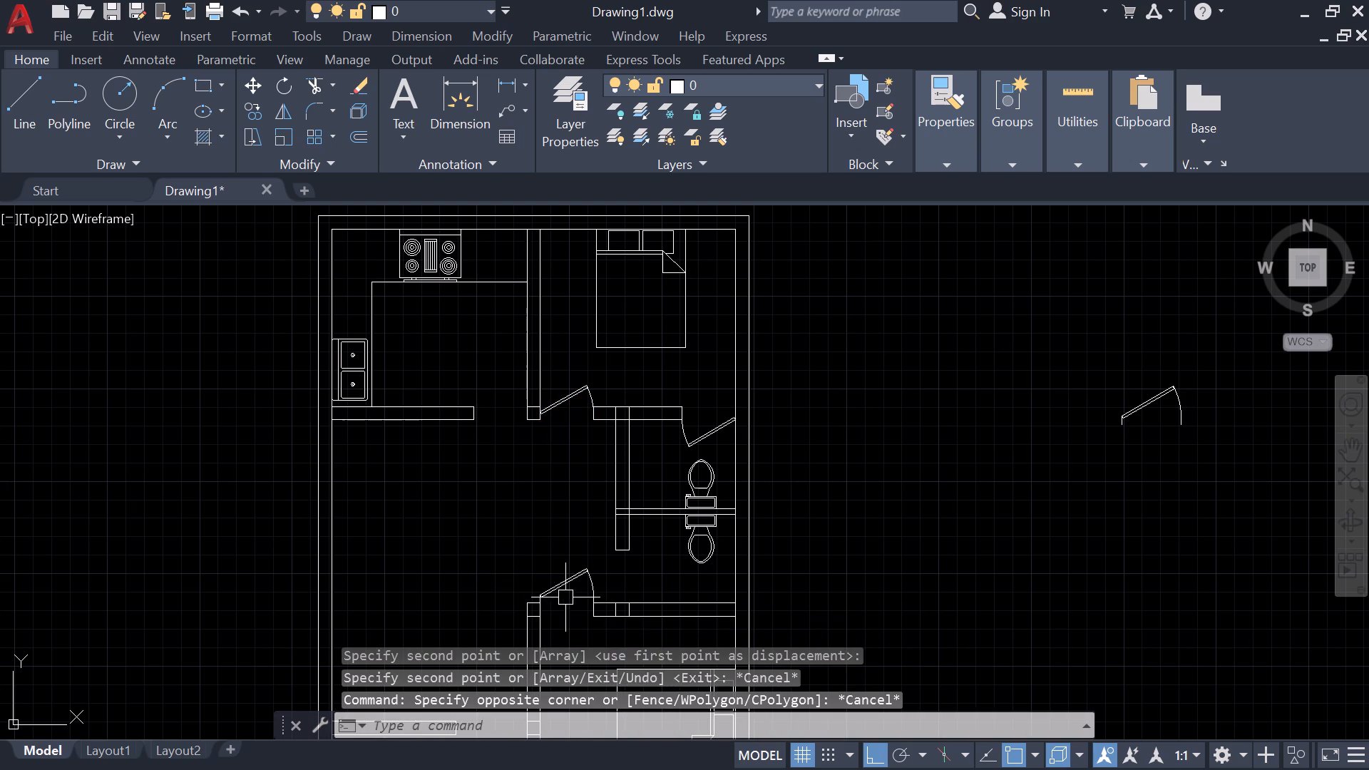
Flip the lower bedroom door vertically so it swings down into the bedroom.
left_click(575, 600)
left_click(552, 556)
left_click(559, 607)
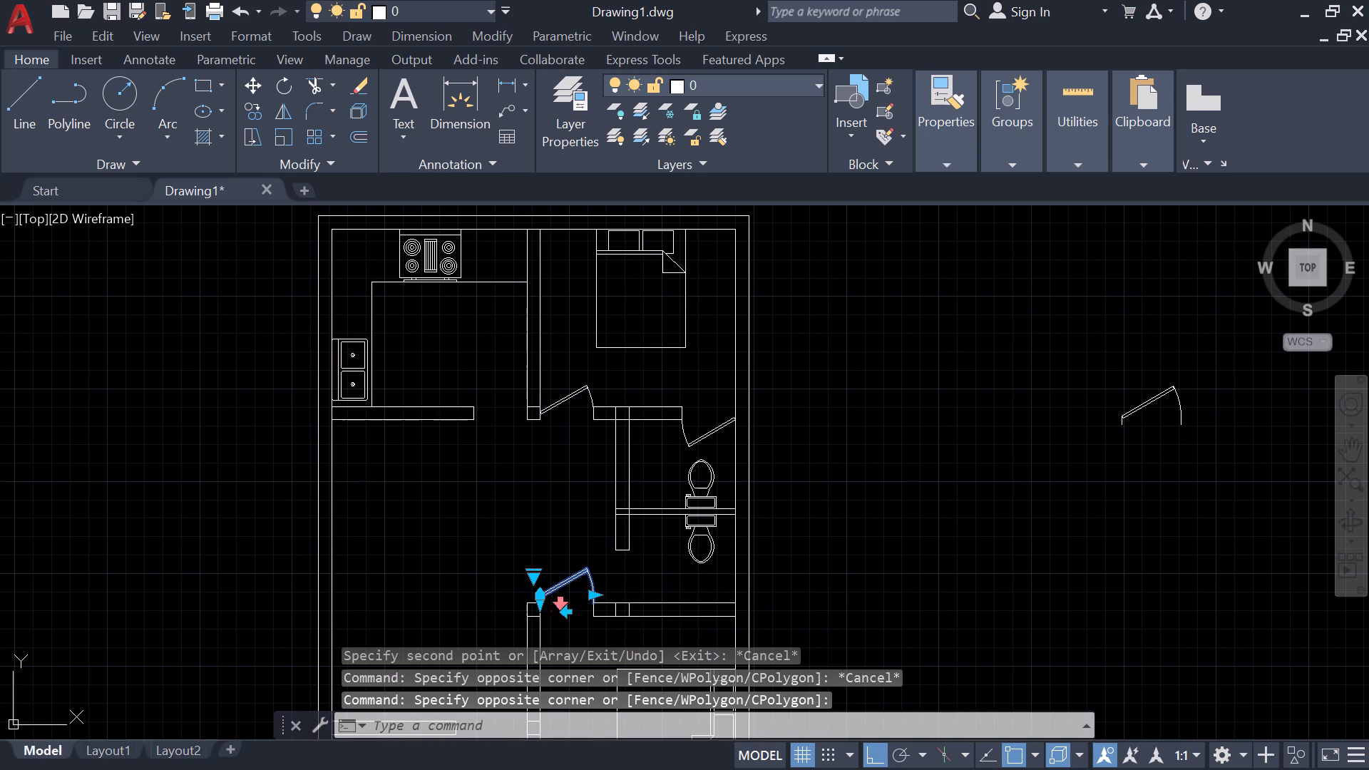
key("Escape")
middle_click_drag(563, 607, 510, 349)
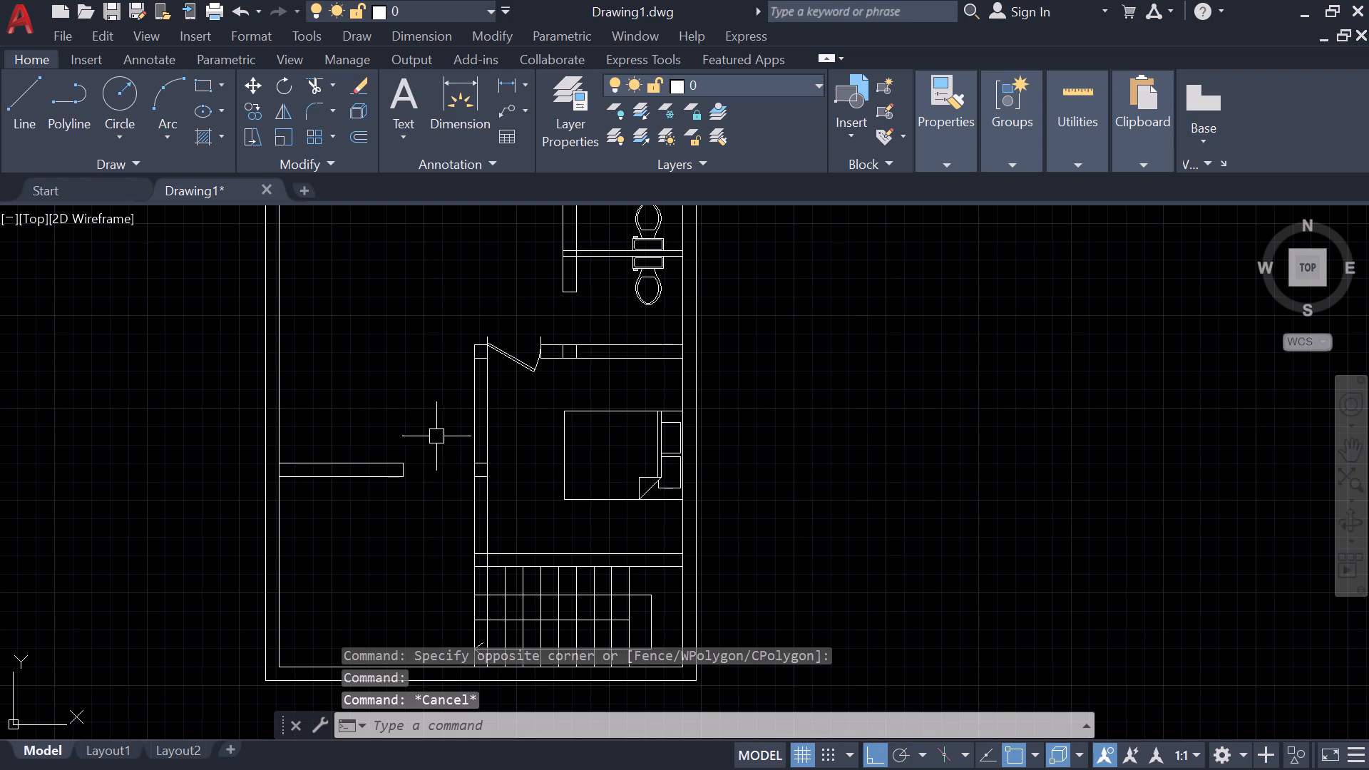
Copy the upper bedroom door straight down to the wall stub at the opening left of the lower bedroom.
middle_click_drag(514, 392, 646, 510)
left_click(652, 269)
left_click(648, 257)
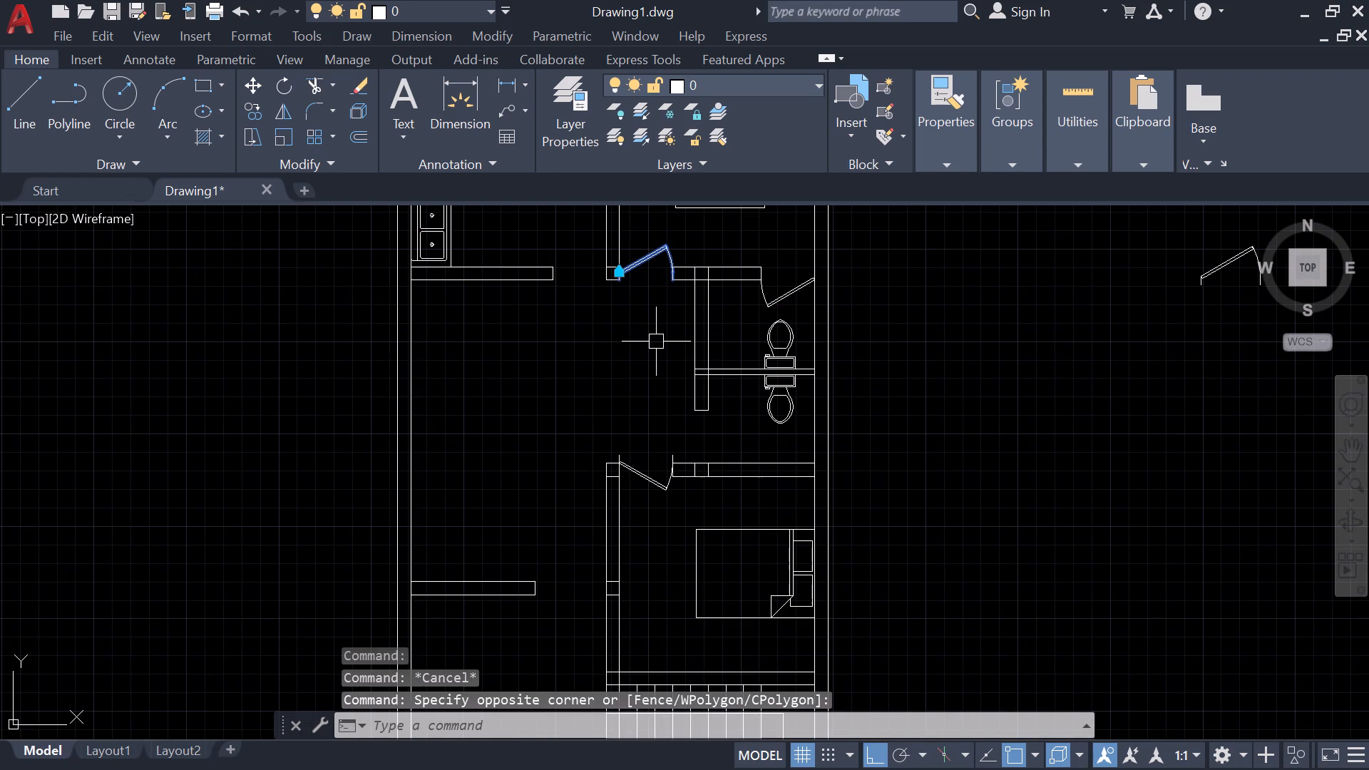
type("co")
key("space")
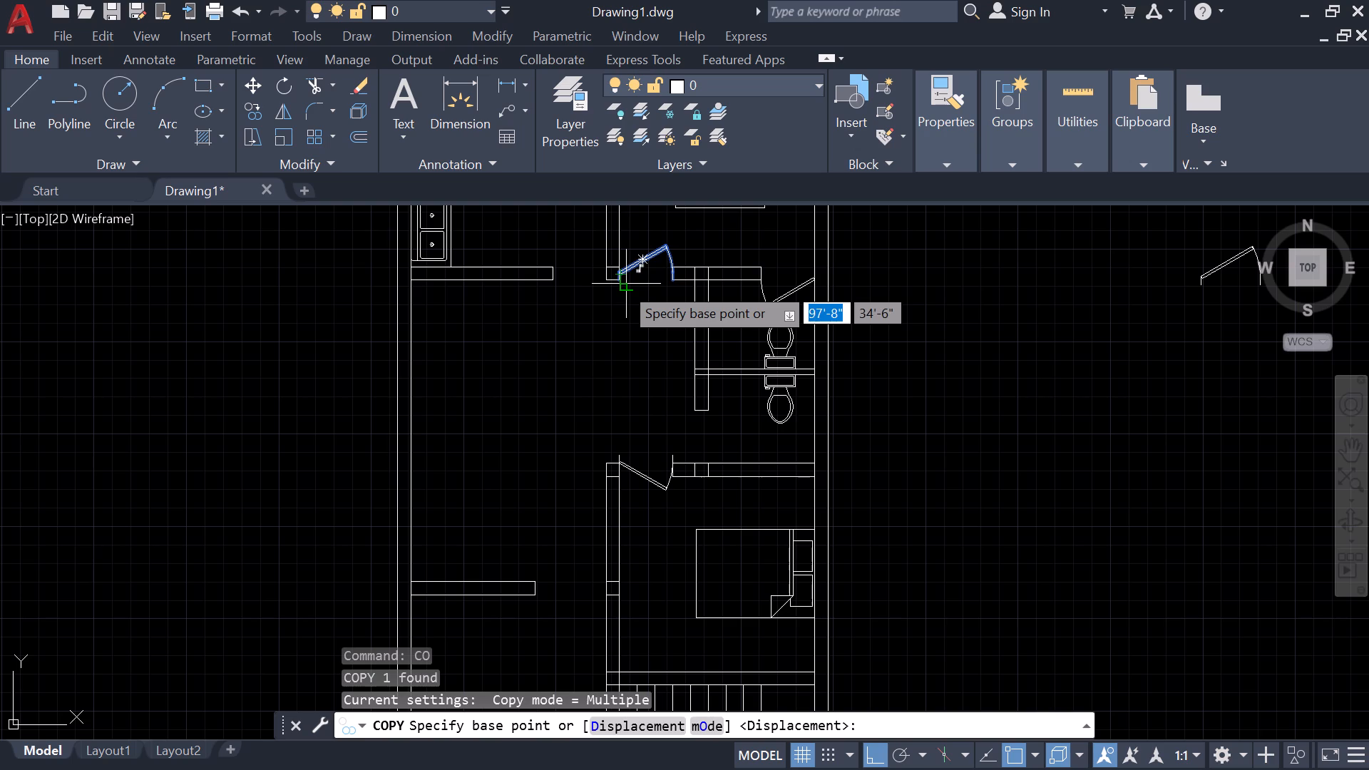
left_click(617, 283)
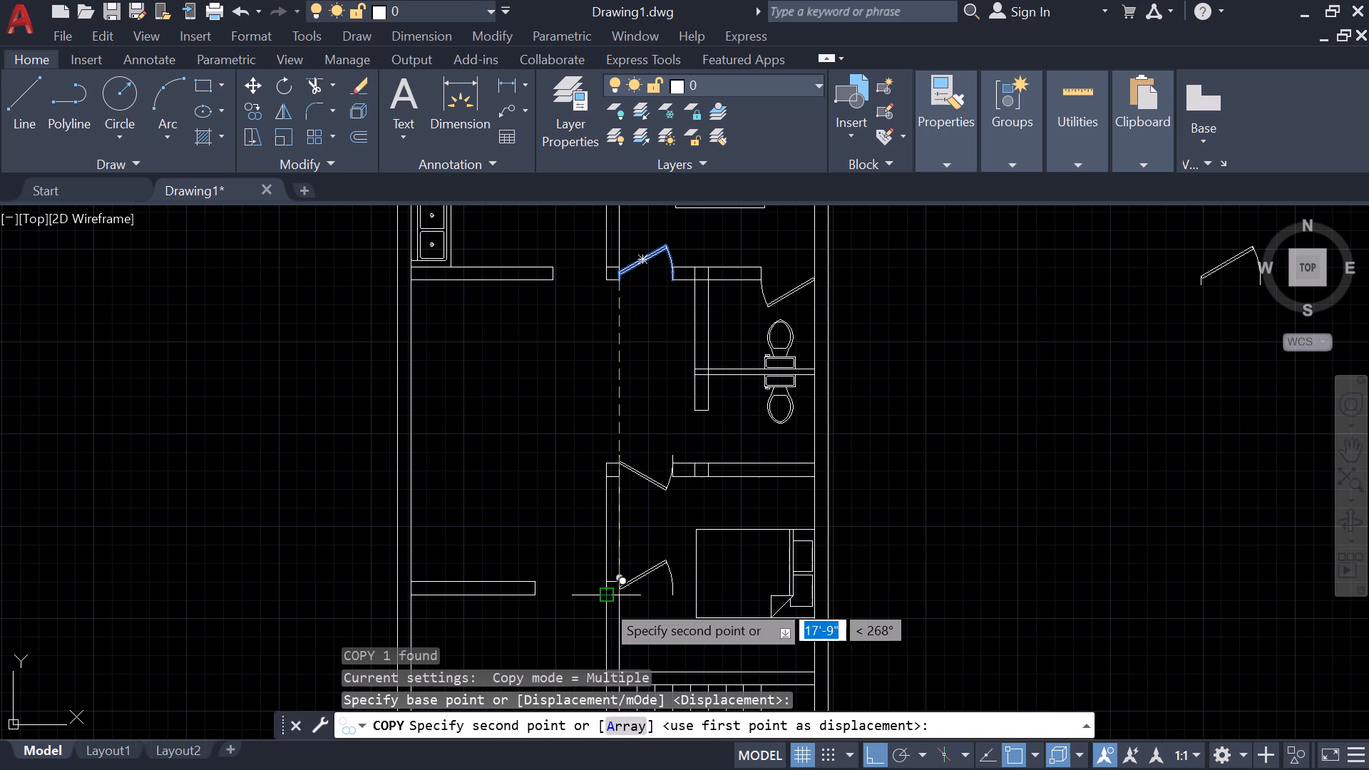
left_click(604, 602)
key("Escape")
Flip the copied door left to right and move its hinge jamb onto the left face of the lower bedroom's wall.
left_click(633, 575)
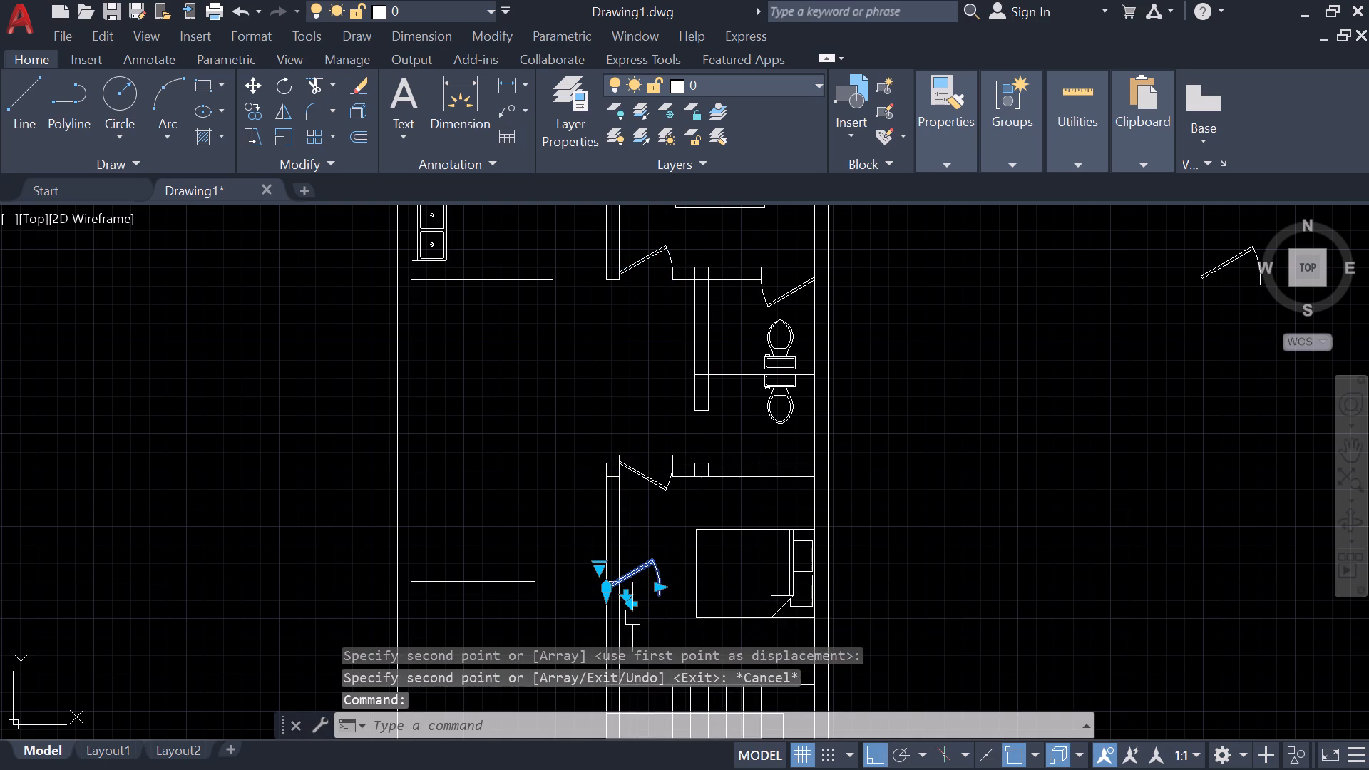
left_click(632, 606)
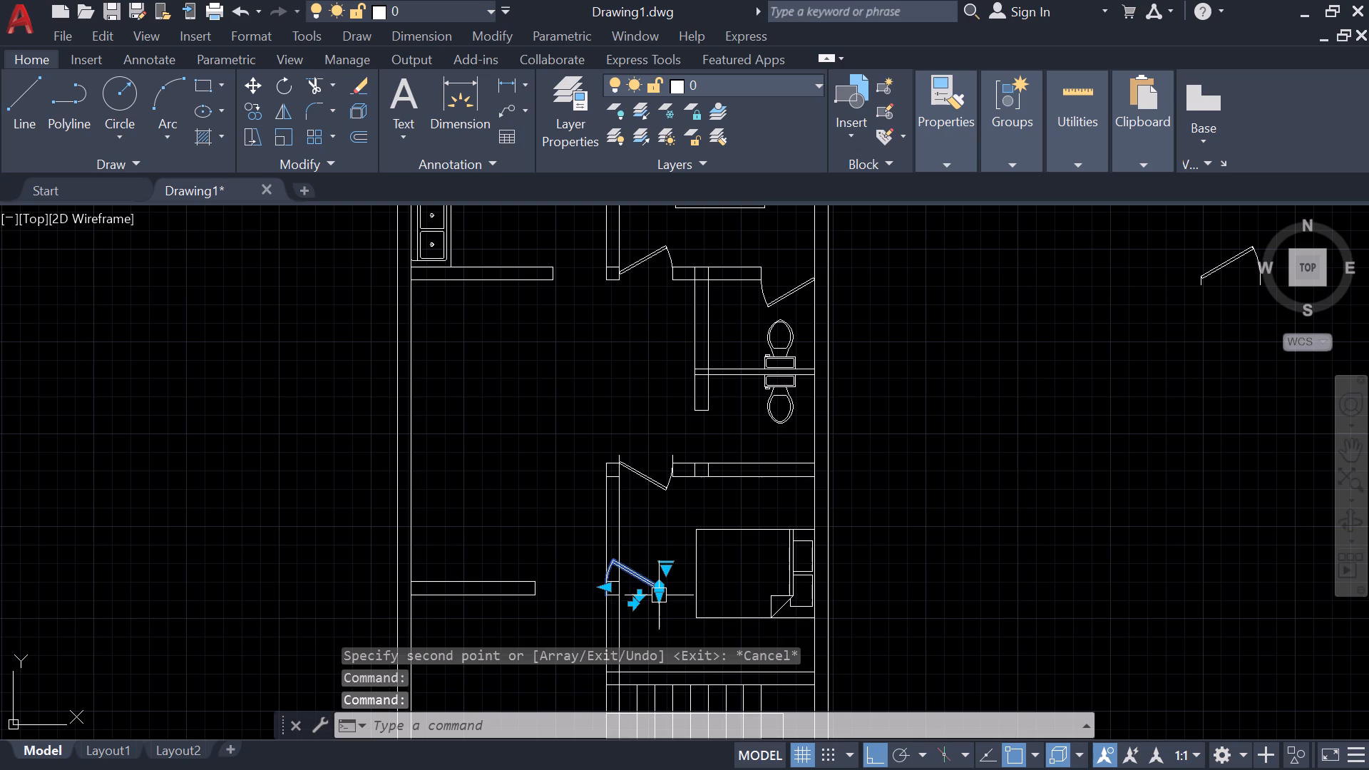
type("m")
key("space")
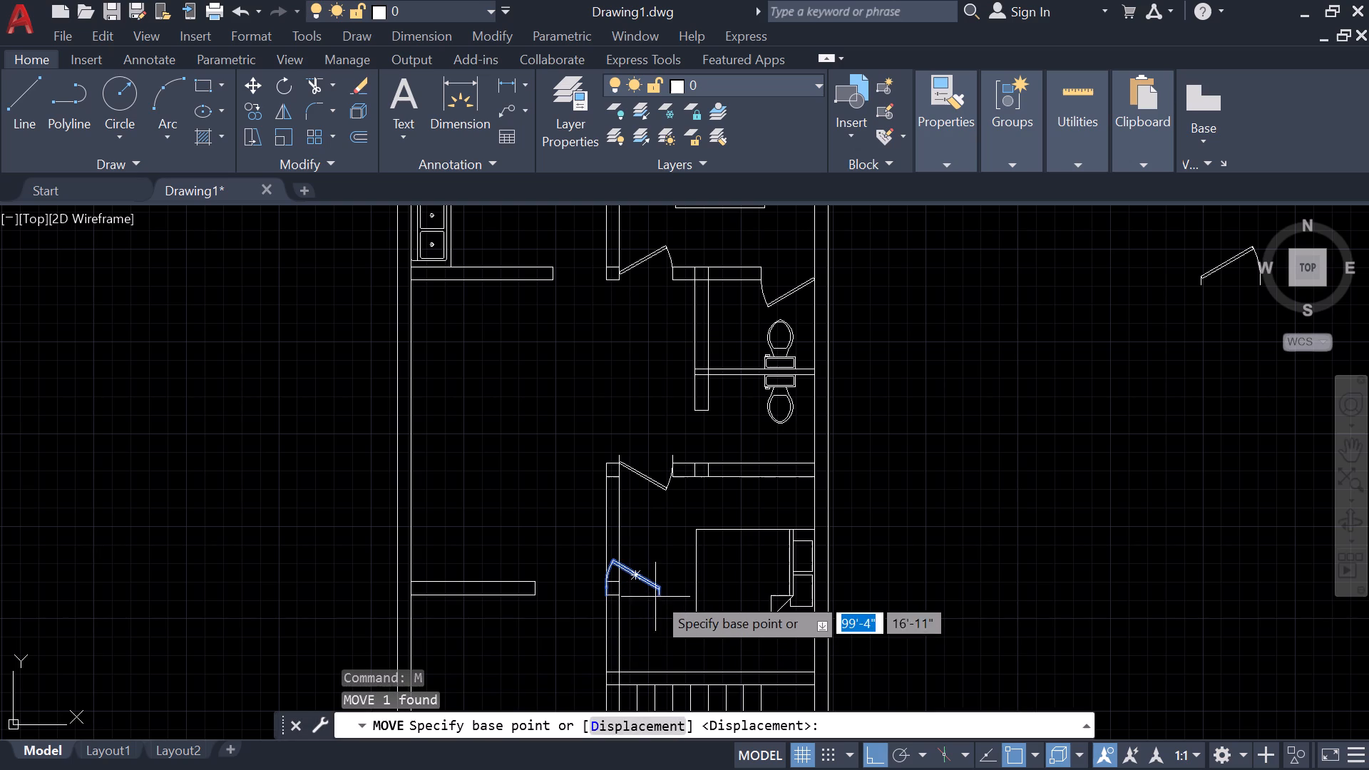
left_click(655, 595)
left_click(610, 591)
key("Escape")
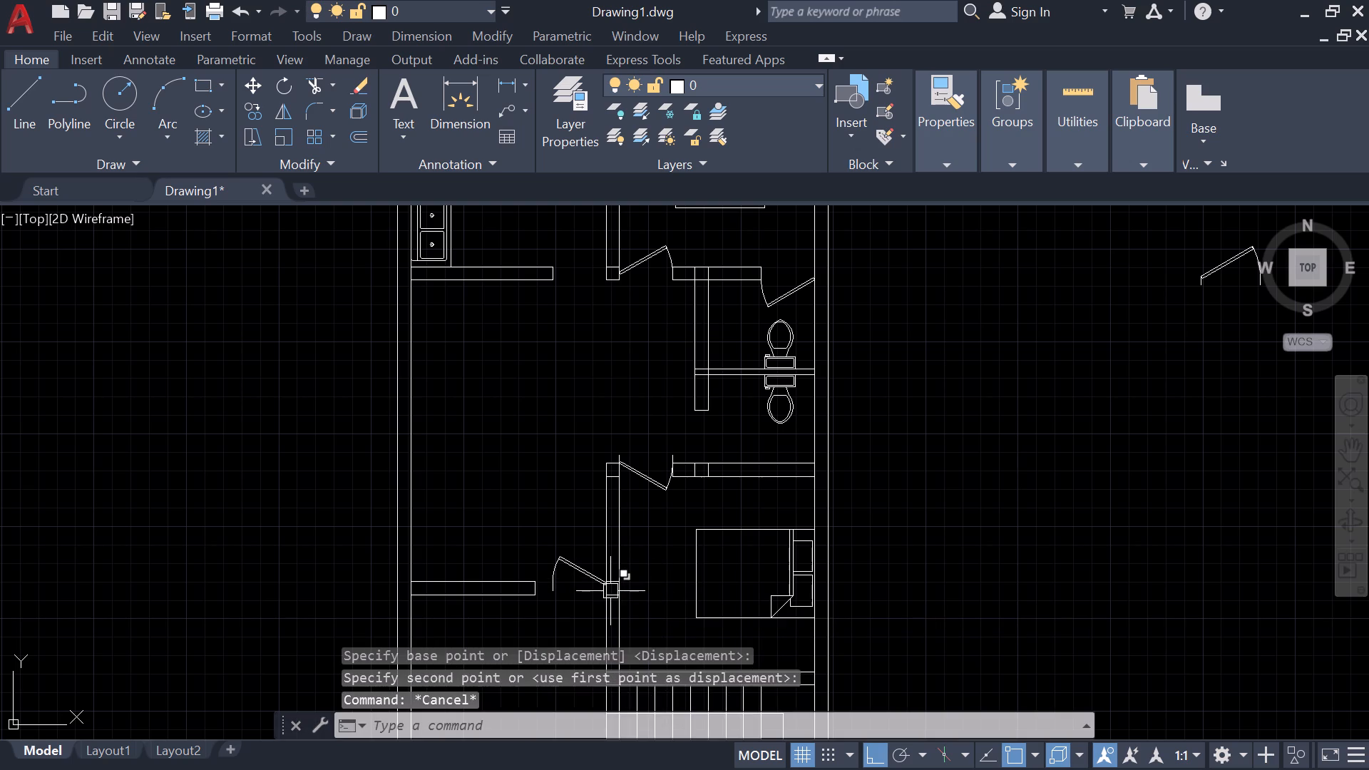
left_click(580, 568)
key("Escape")
Scale the flipped door up from the wall stub's lower-left corner until it spans the full opening.
scroll(608, 601, "up", 4)
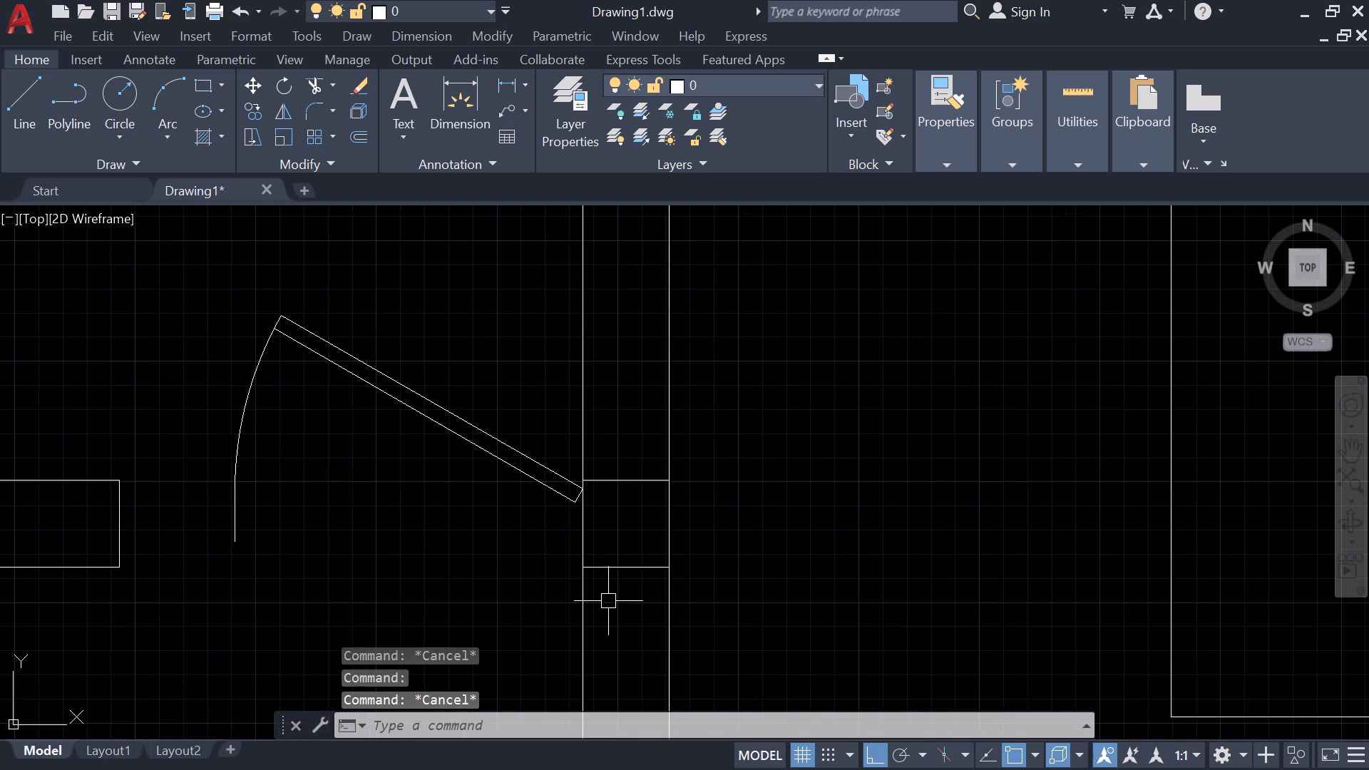
left_click(535, 503)
left_click(511, 427)
type("sc")
key("space")
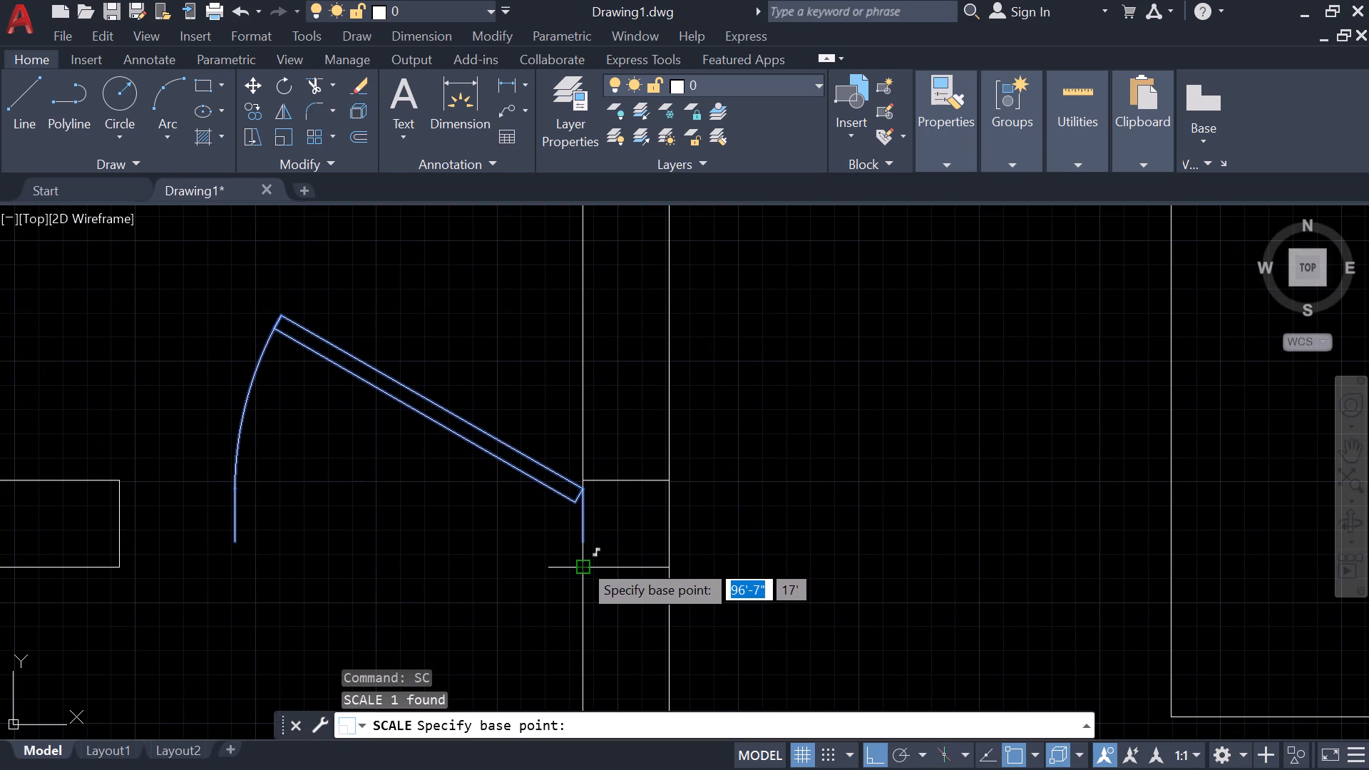
left_click(581, 561)
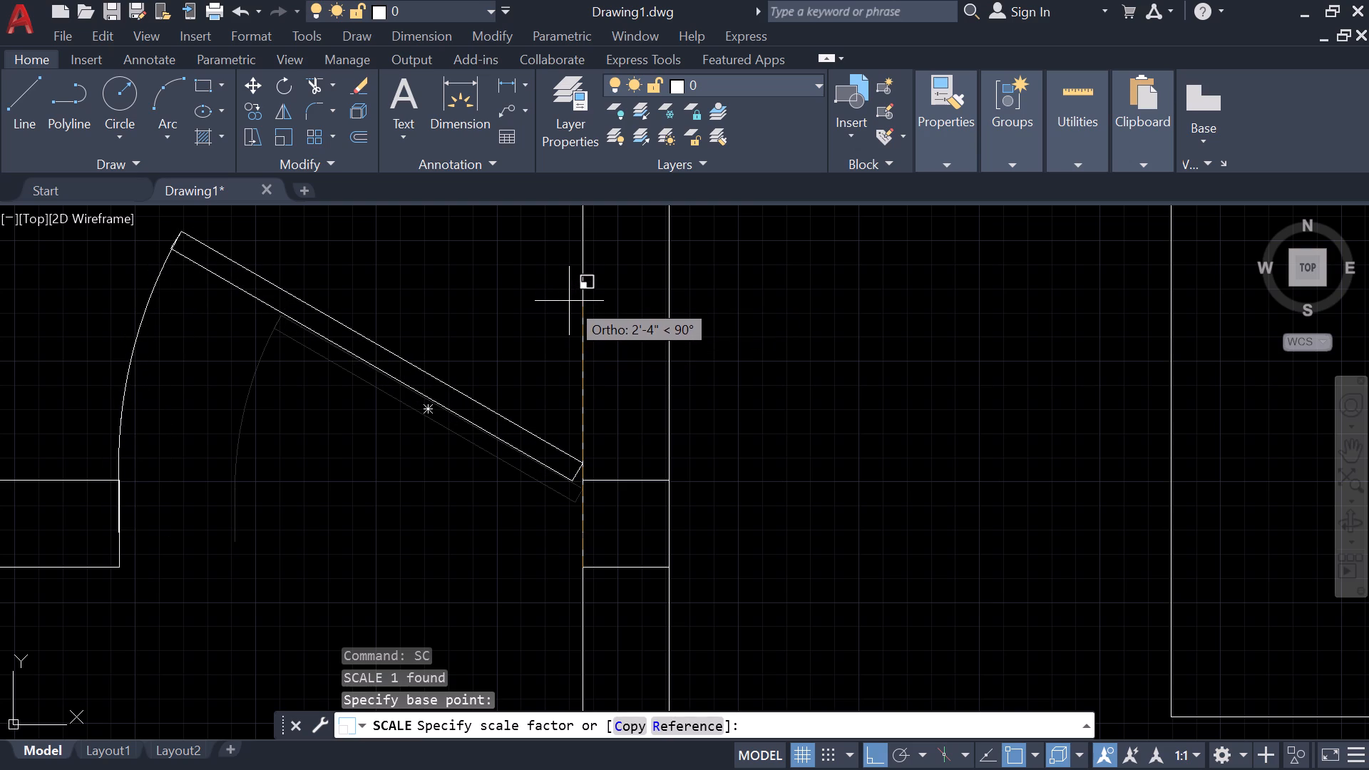
left_click(569, 301)
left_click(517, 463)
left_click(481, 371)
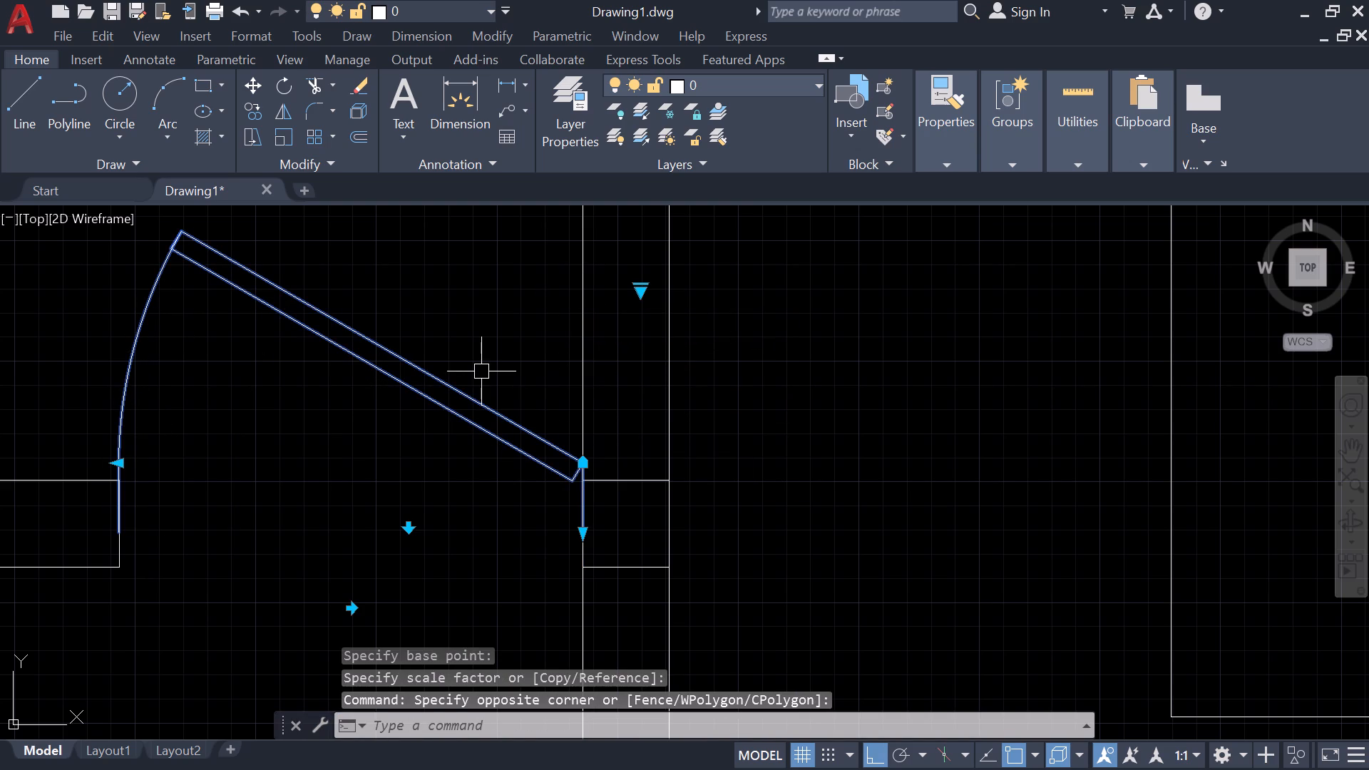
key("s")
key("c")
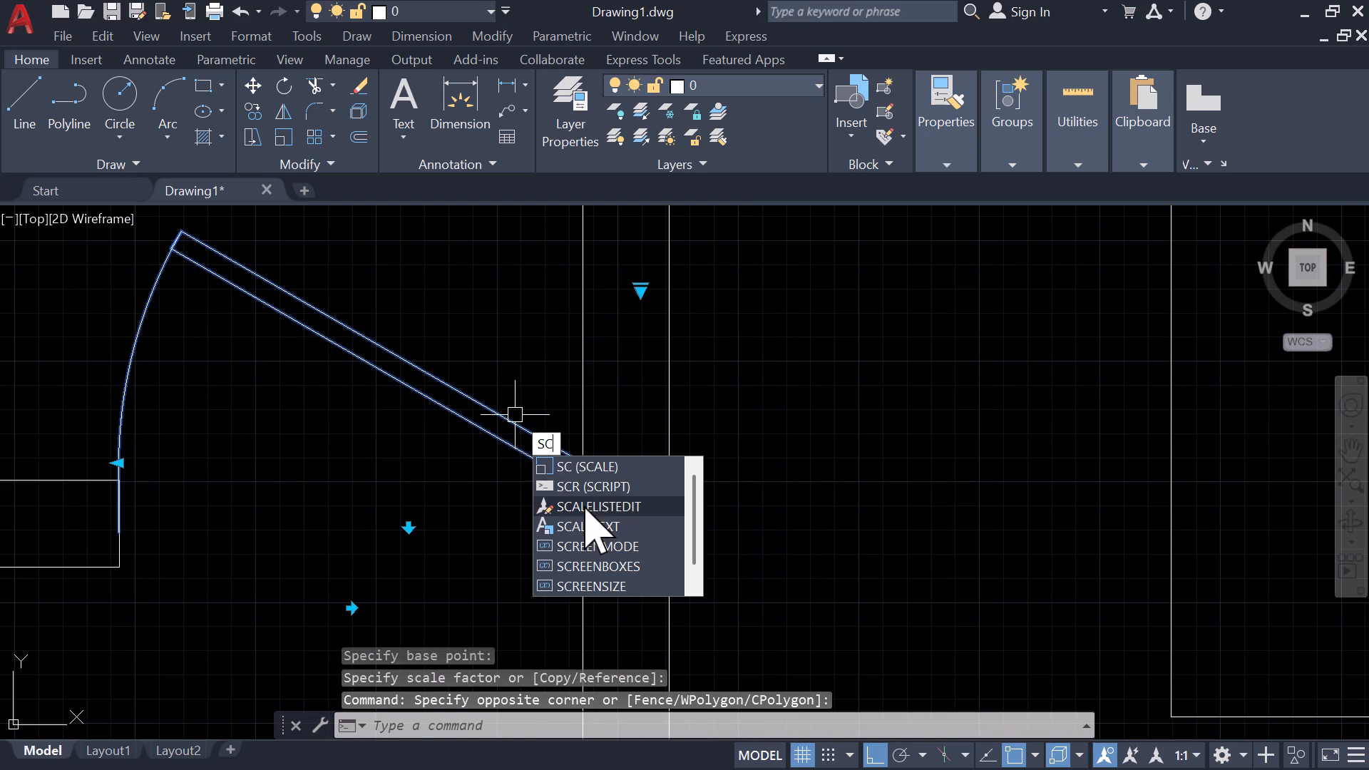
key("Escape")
Move the enlarged door down so the lower end of its hinge jamb meets the wall stub's lower-left corner.
left_click(483, 502)
left_click(452, 363)
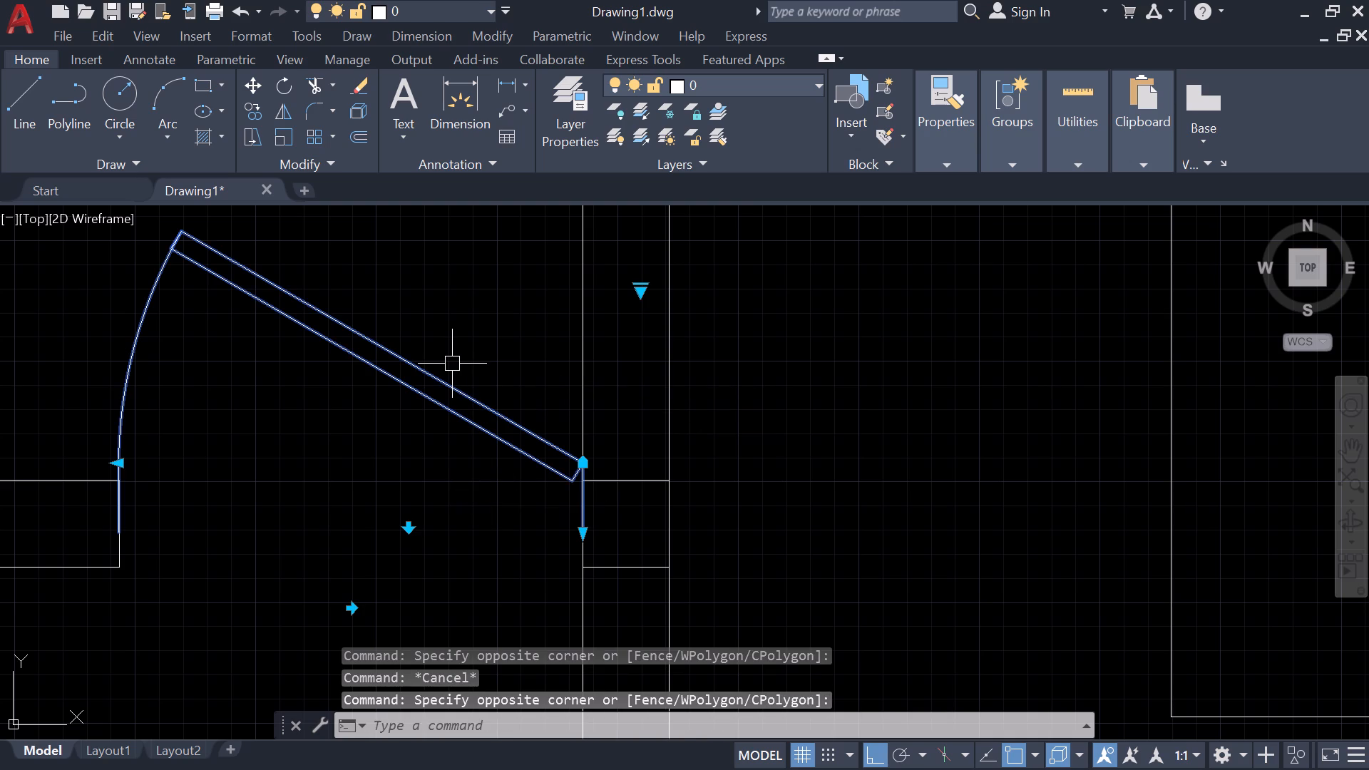
type("m")
key("space")
left_click(588, 529)
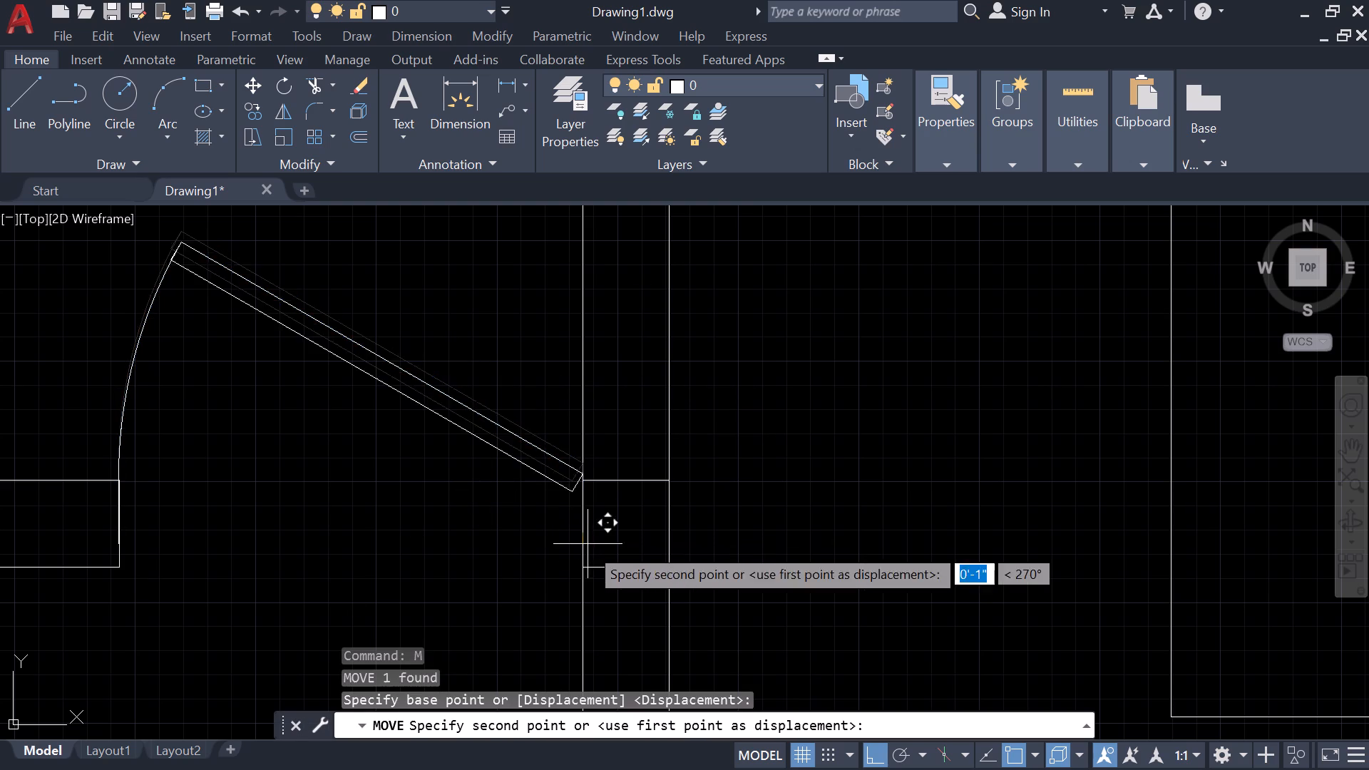
left_click(582, 561)
key("Escape")
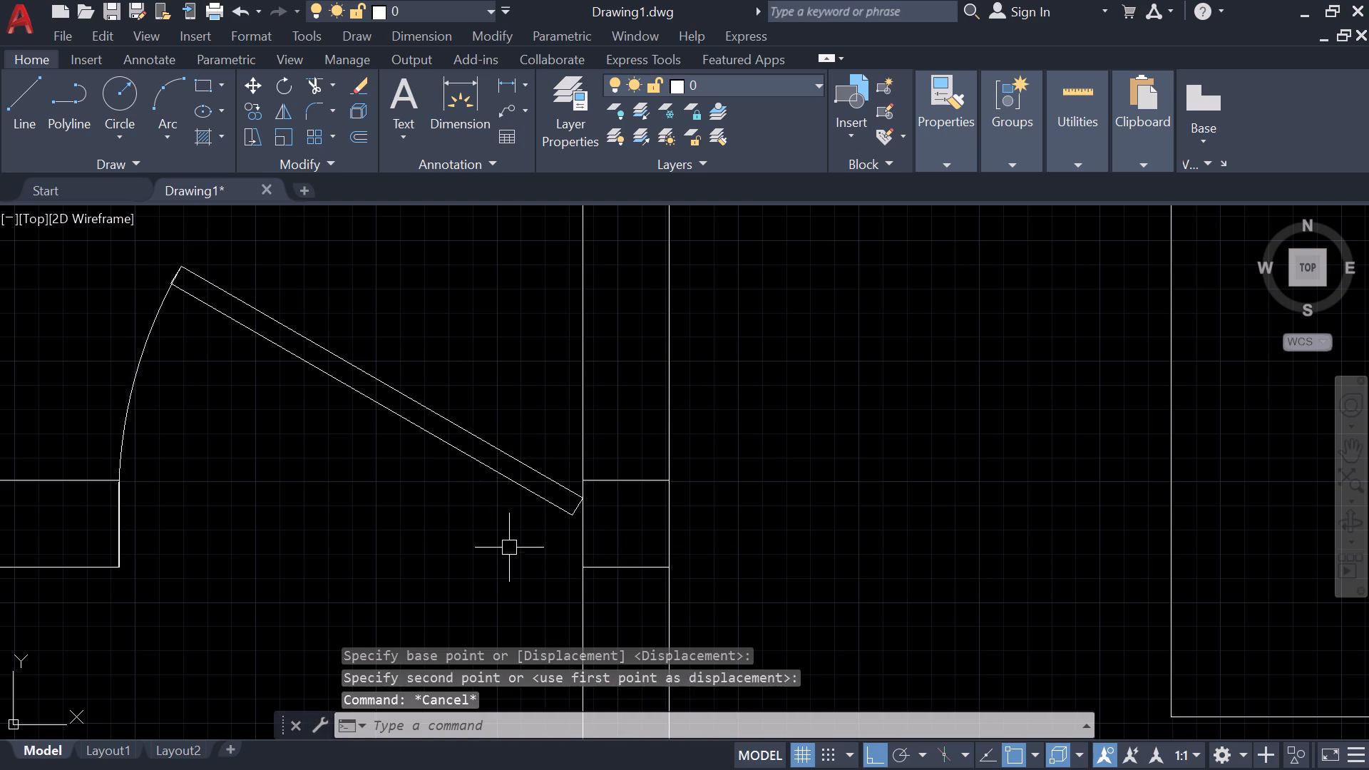
Move the lower bedroom door down so the top of its hinge jamb meets the upper corner of the wall.
scroll(458, 417, "down", 2)
middle_click_drag(406, 560, 406, 769)
scroll(380, 654, "down", 4)
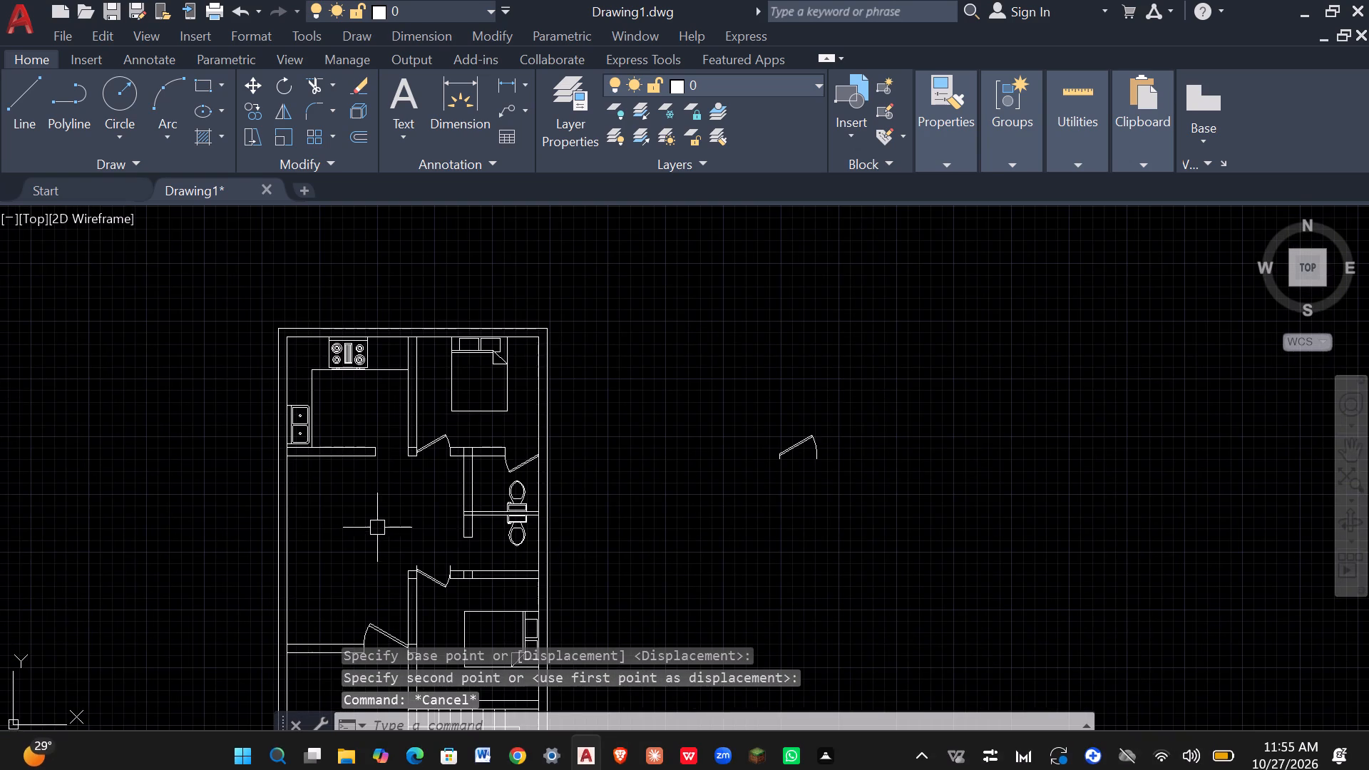
scroll(381, 521, "up", 1)
middle_click_drag(381, 512, 441, 281)
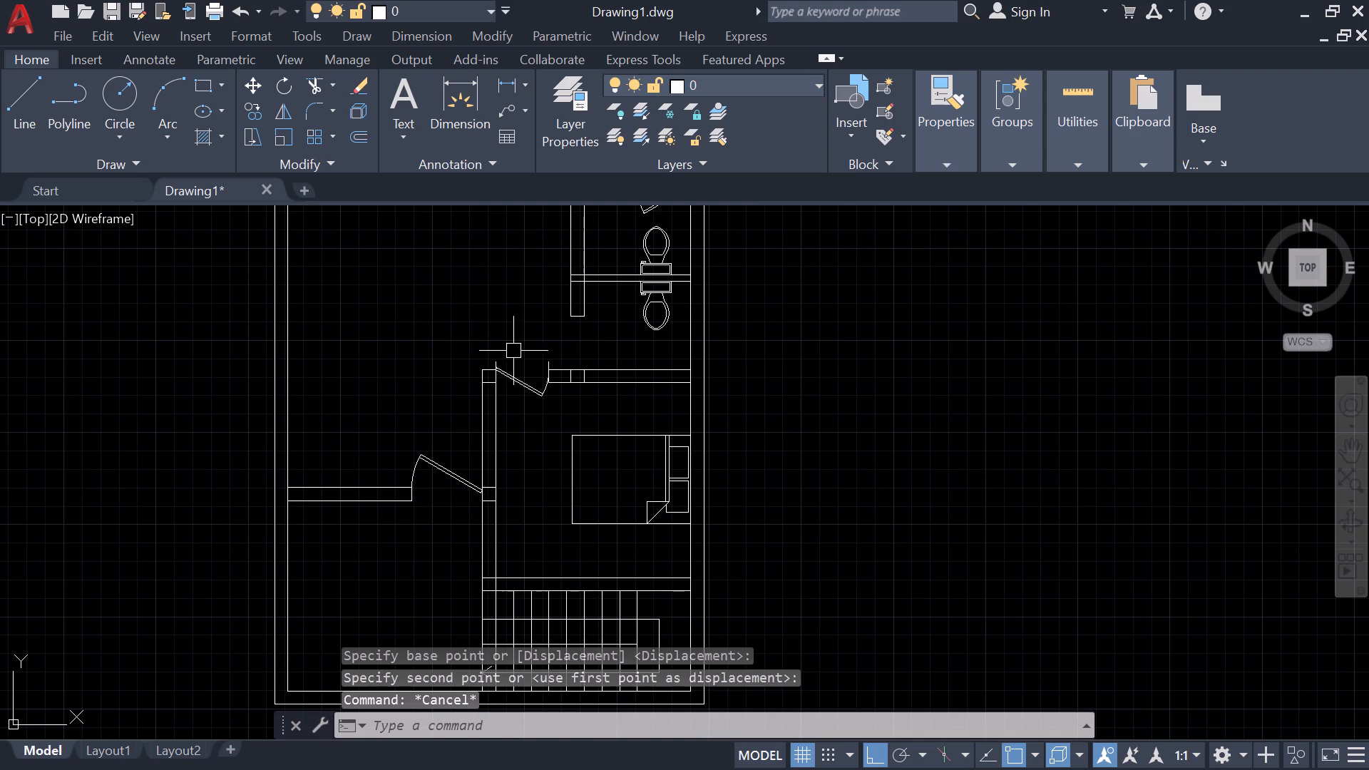
scroll(523, 381, "up", 1)
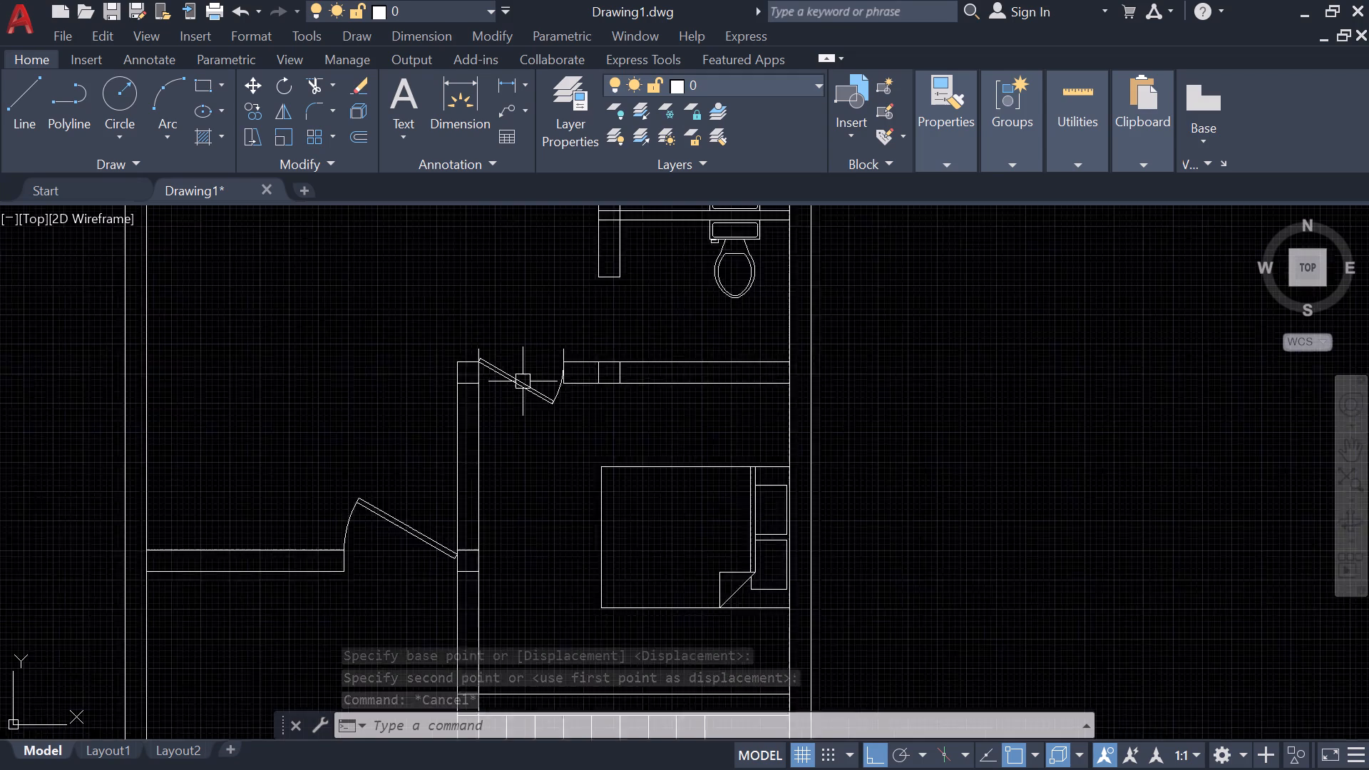
scroll(523, 381, "up", 3)
left_click(523, 381)
key("m")
key("space")
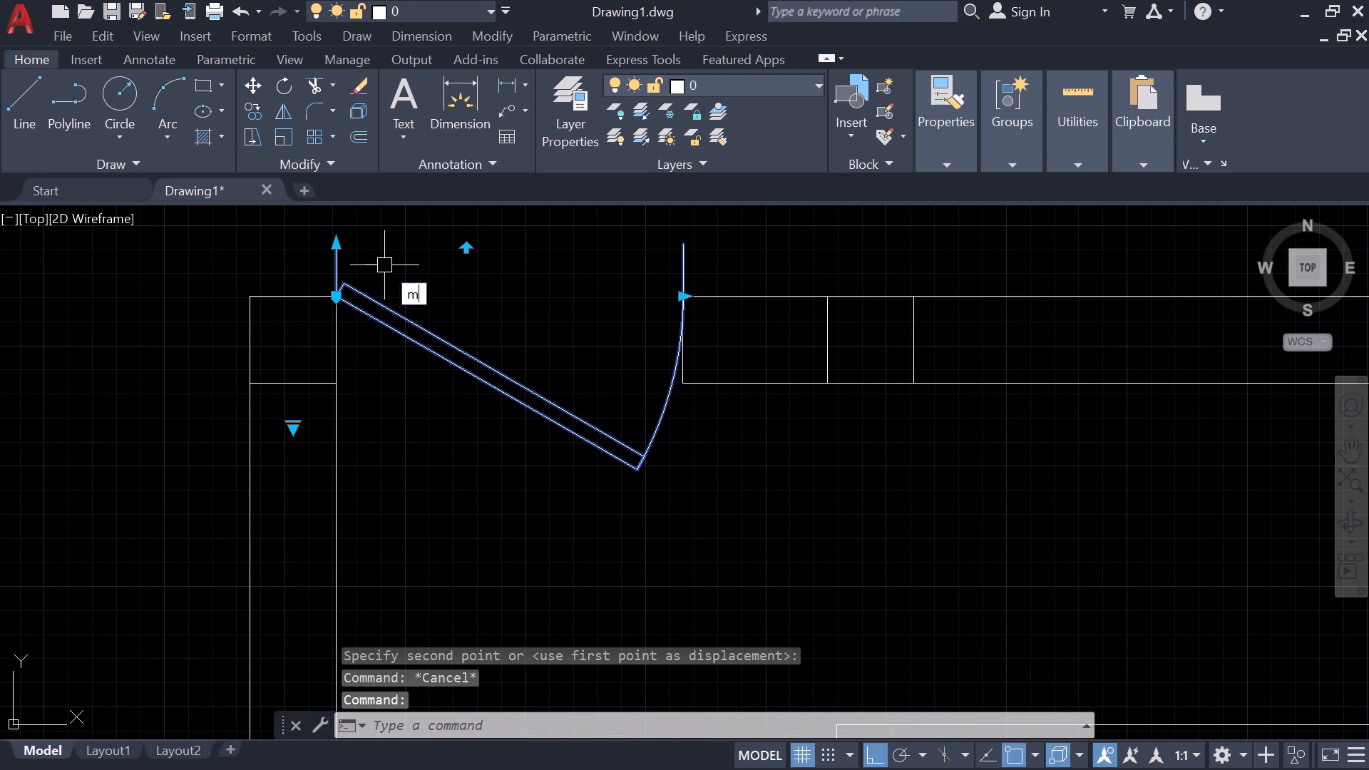
left_click(331, 248)
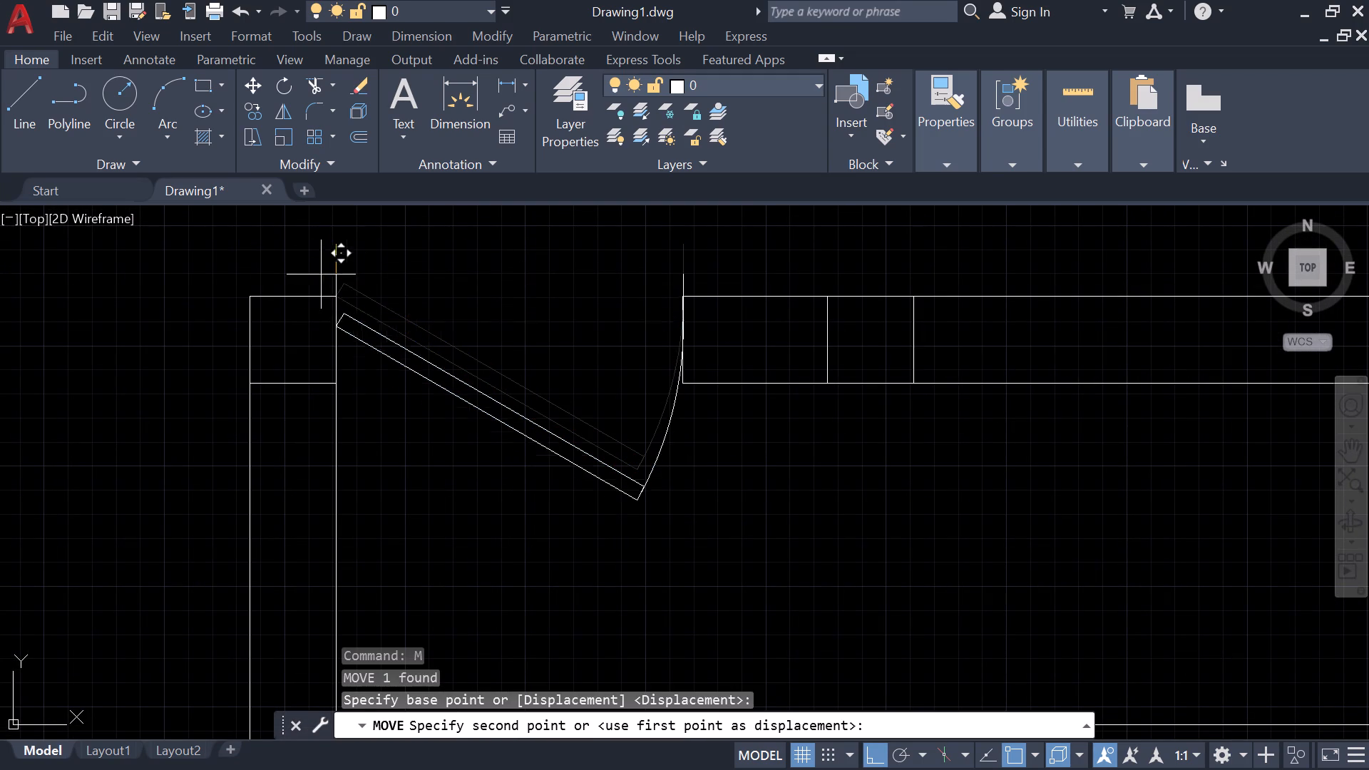
left_click(334, 298)
key("Escape")
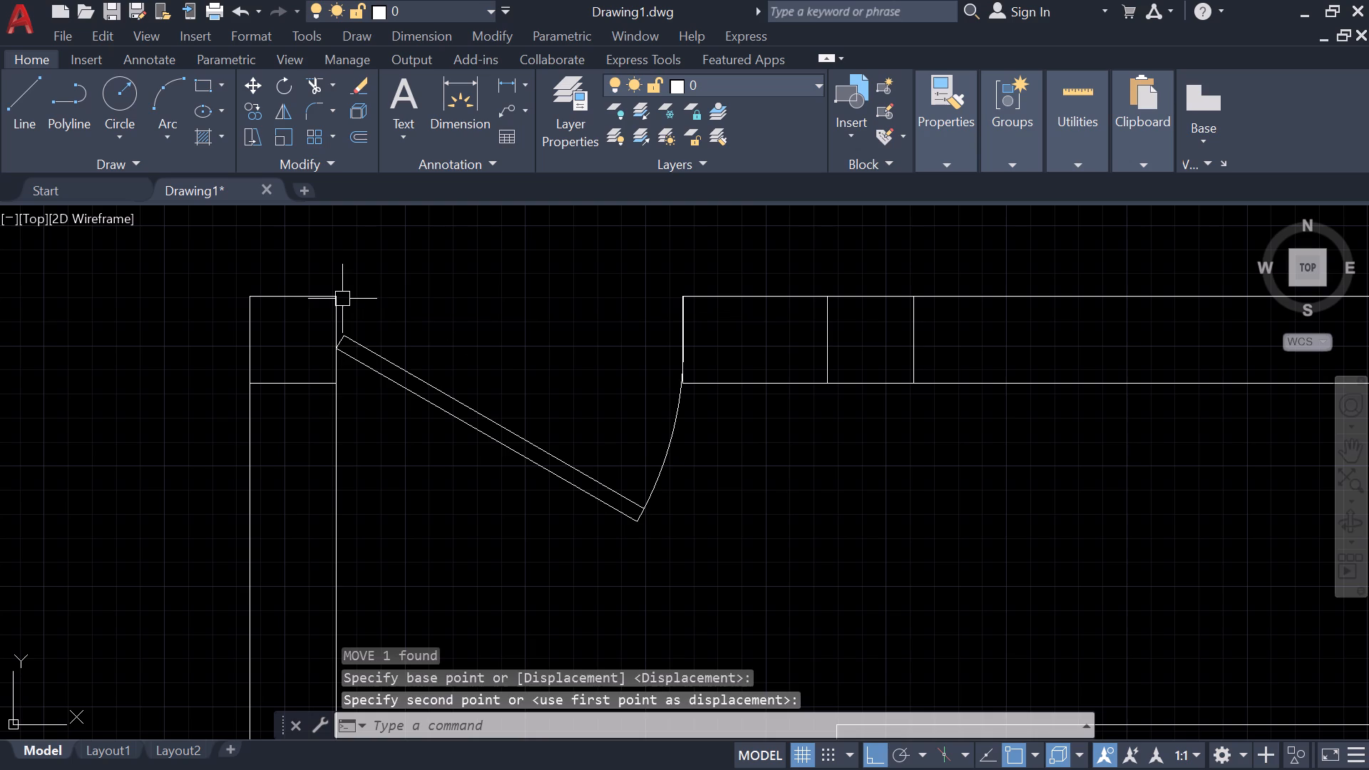
Copy the upper bedroom door straight down about 10'-1", just above the lower bedroom door.
scroll(458, 310, "down", 2)
middle_click_drag(499, 349, 482, 550)
scroll(513, 244, "up", 1)
middle_click_drag(511, 322, 443, 639)
scroll(486, 400, "down", 2)
middle_click_drag(495, 384, 456, 586)
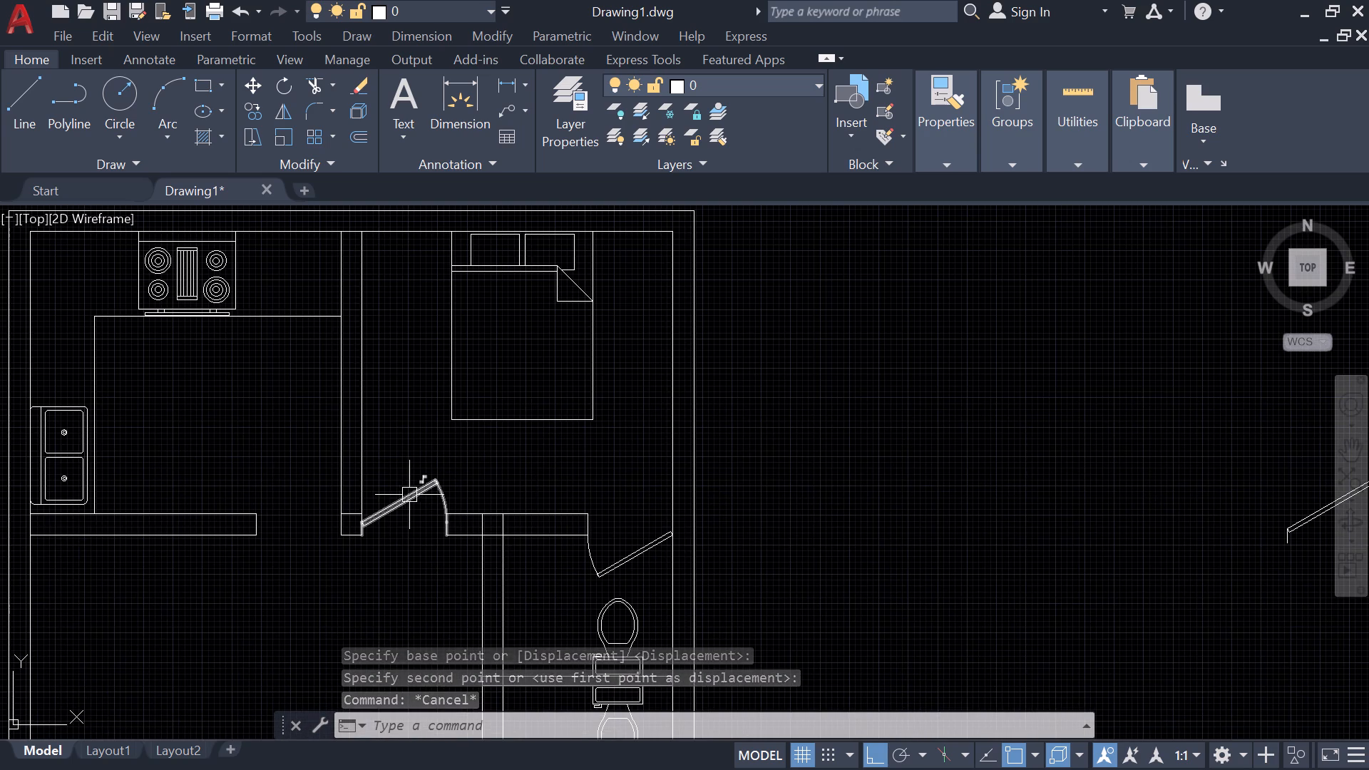
left_click(412, 496)
key("r")
key("BackSpace")
type("co")
key("Return")
left_click(414, 496)
scroll(432, 569, "down", 1)
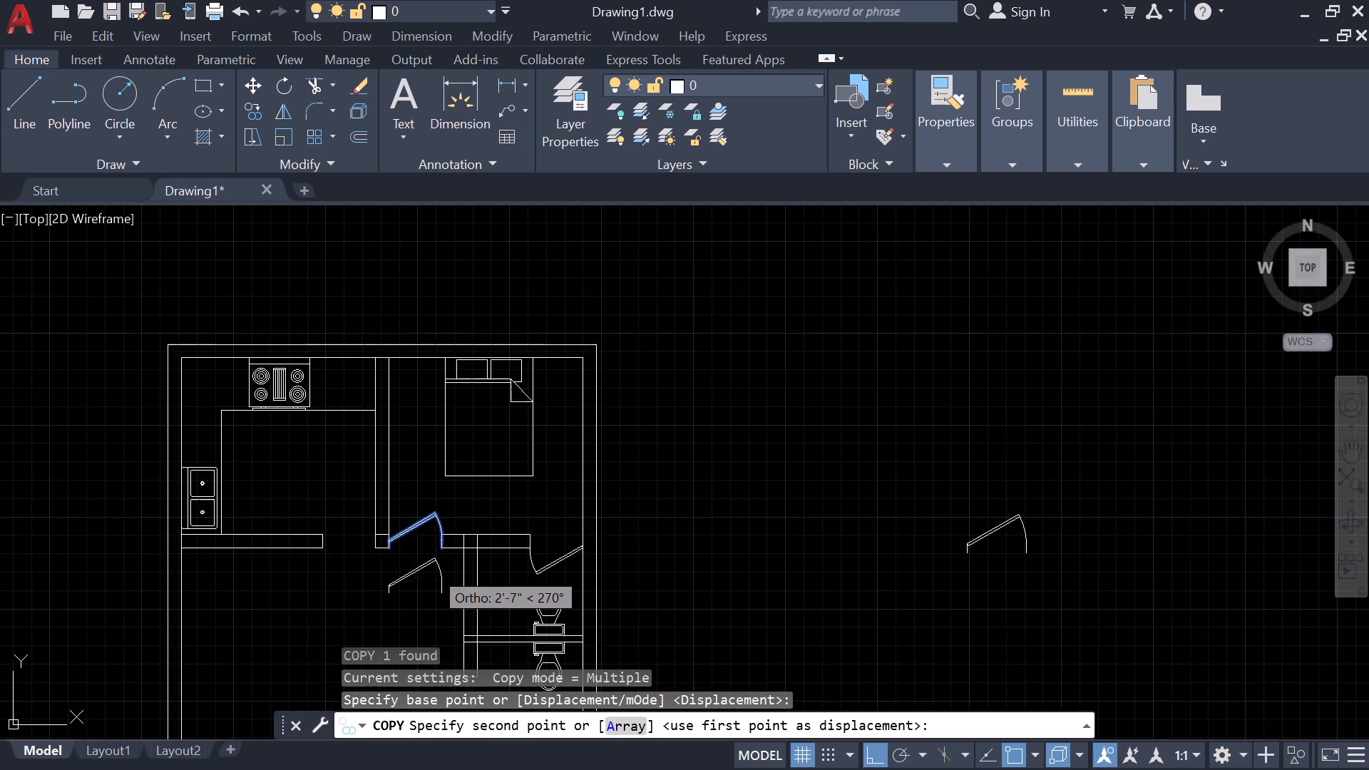
middle_click_drag(432, 569, 478, 320)
scroll(434, 559, "up", 1)
left_click(568, 539)
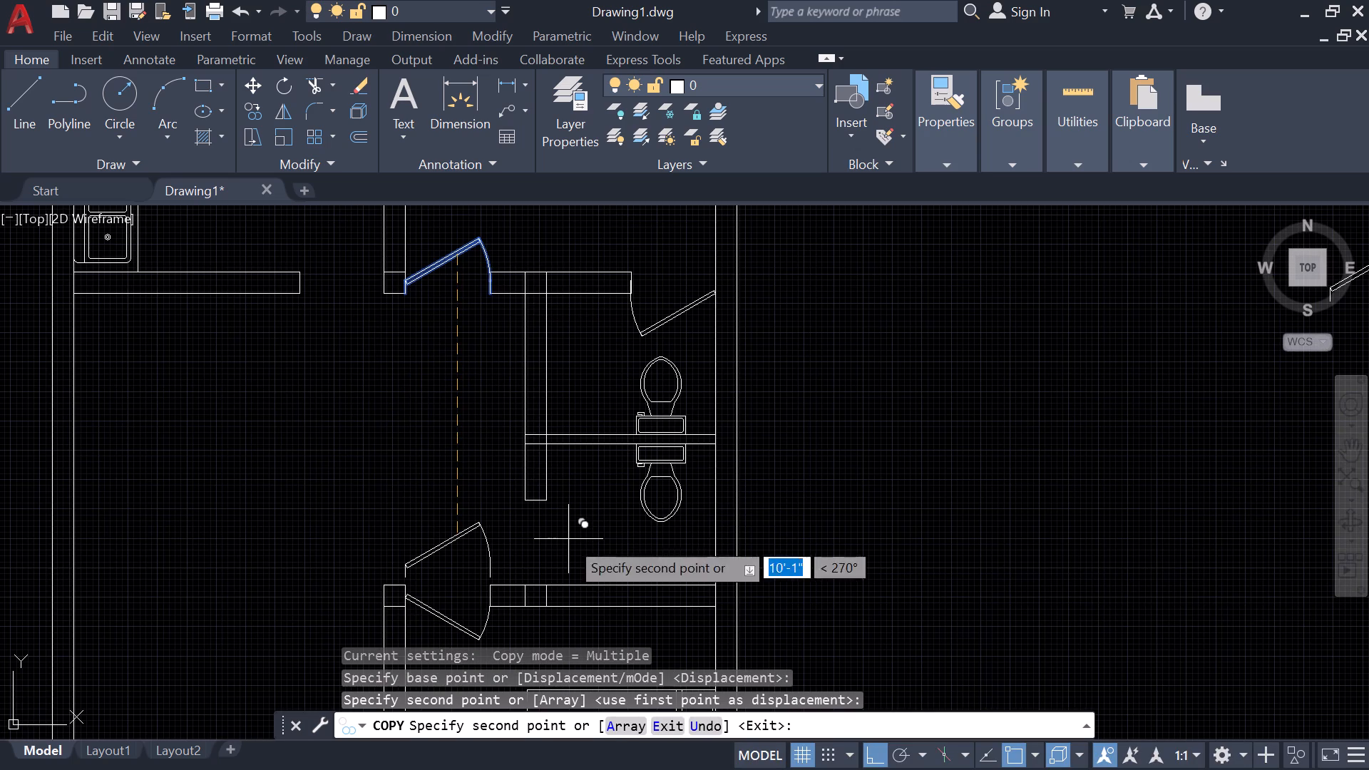
key("Escape")
Rotate the new door copy 270° about the lower end of its hinge jamb.
left_click(464, 544)
type("ro")
key("Return")
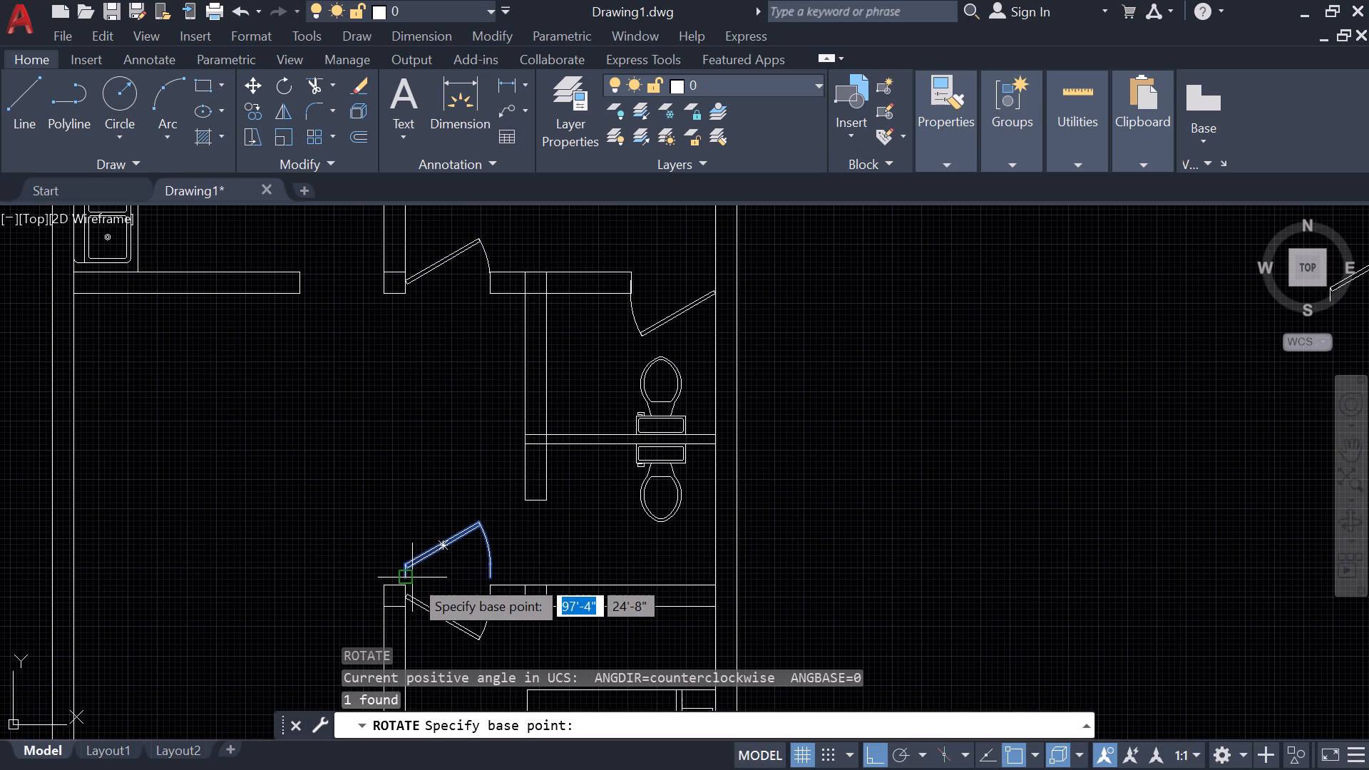
left_click(412, 577)
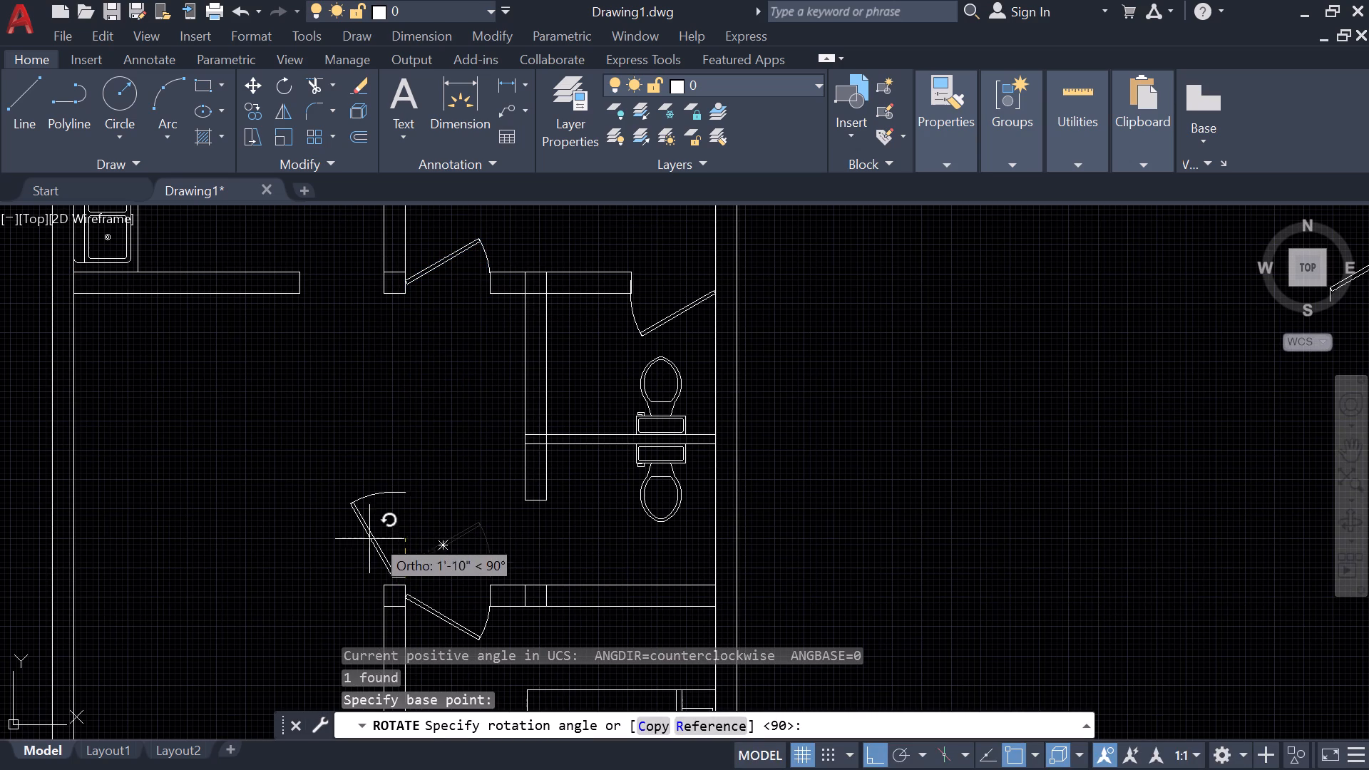
left_click(421, 640)
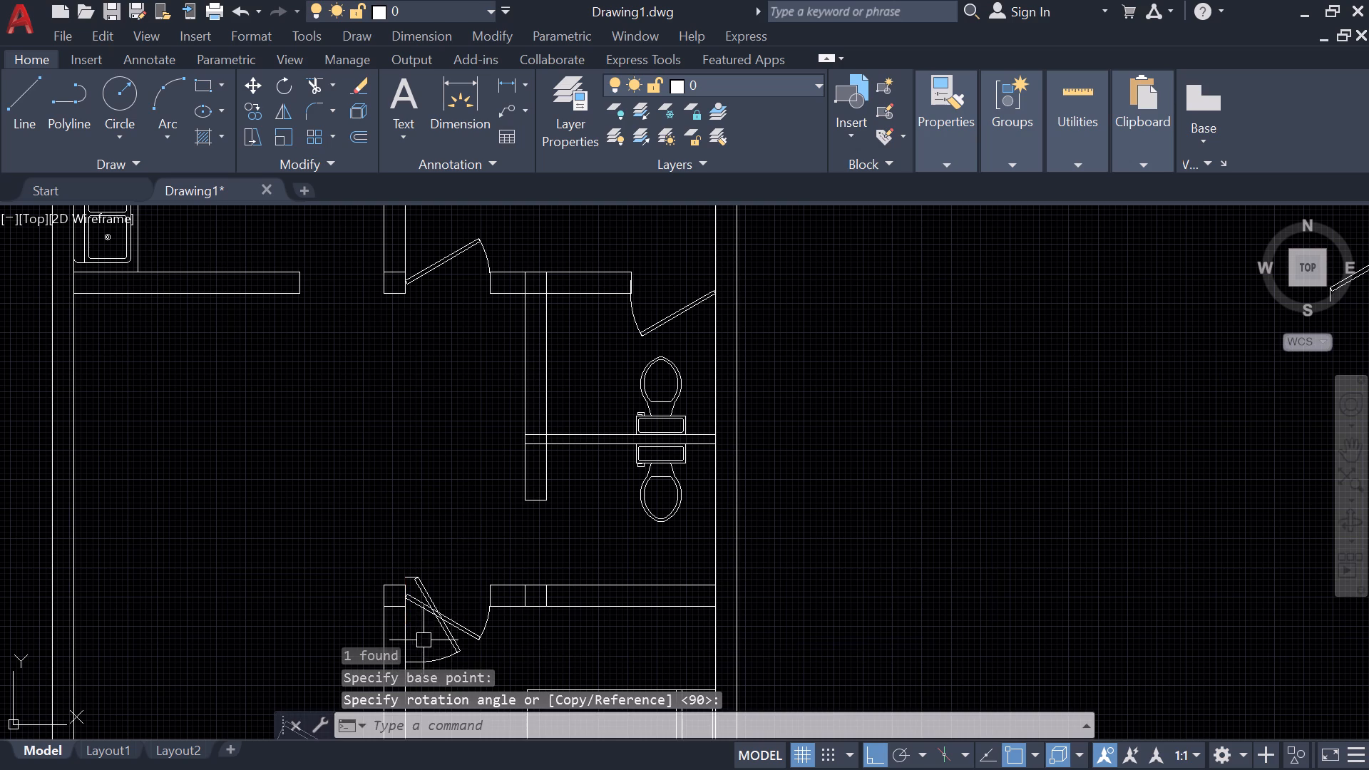
Move the rotated door's hinge corner to the lower-left corner of the bathroom wall's end, filling the lower bathroom opening.
left_click(419, 583)
type("m")
key("space")
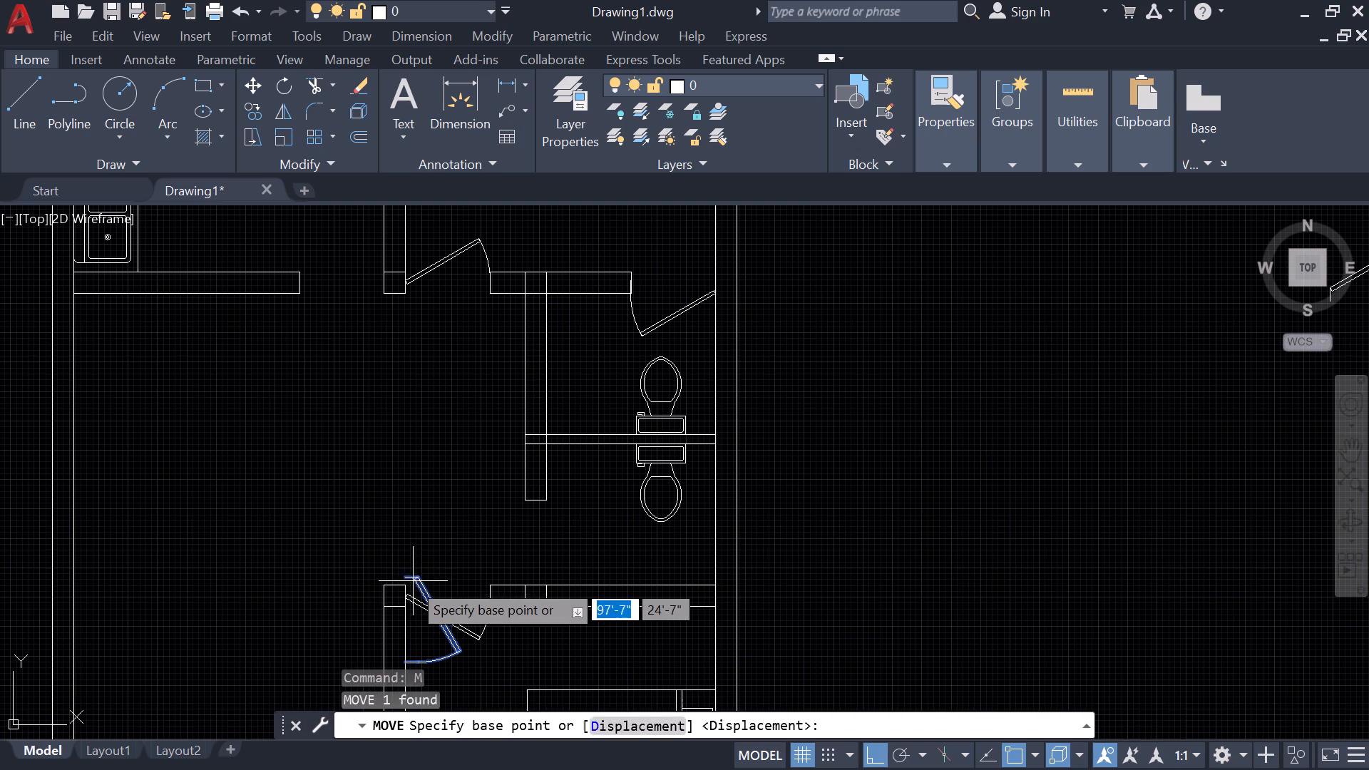
left_click(406, 578)
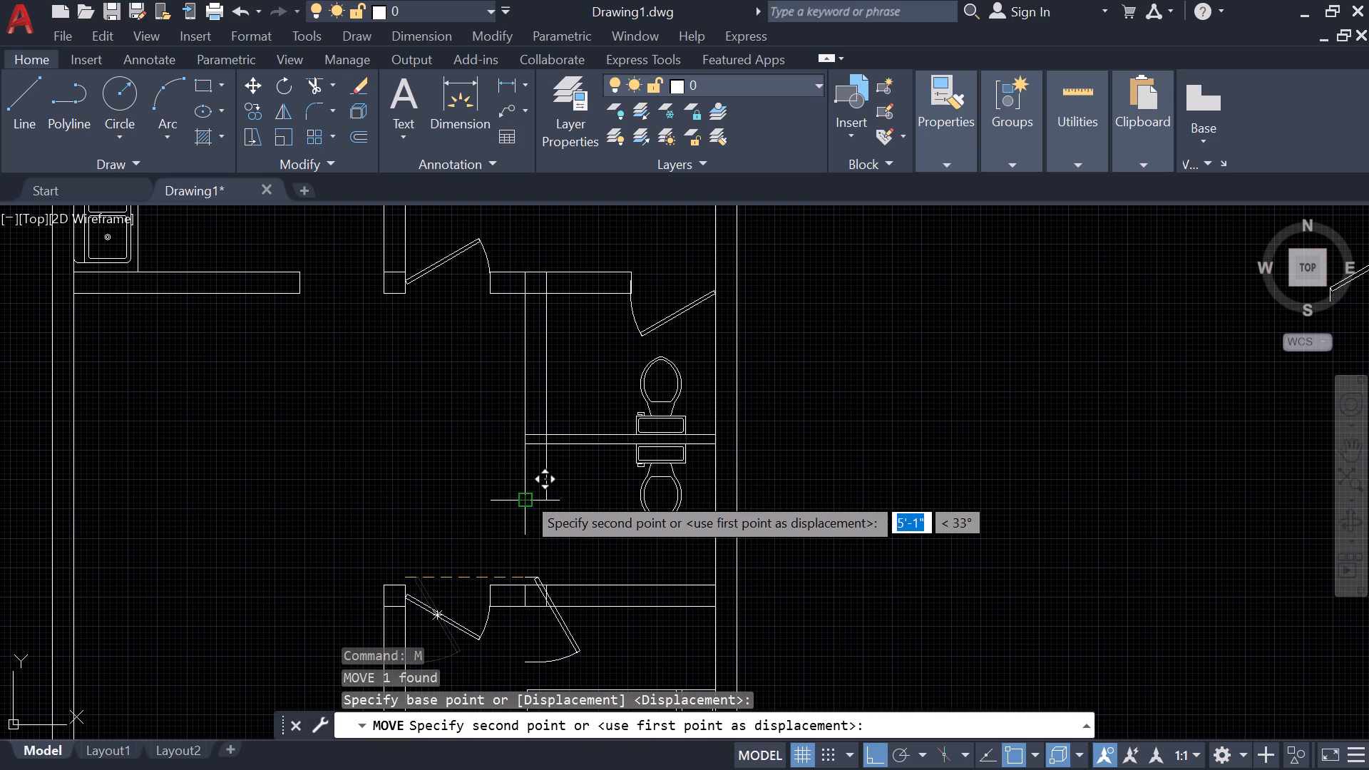
left_click(525, 494)
key("Escape")
Examine the fit of the lower bathroom door and the door layout across the whole plan.
scroll(486, 573, "down", 1)
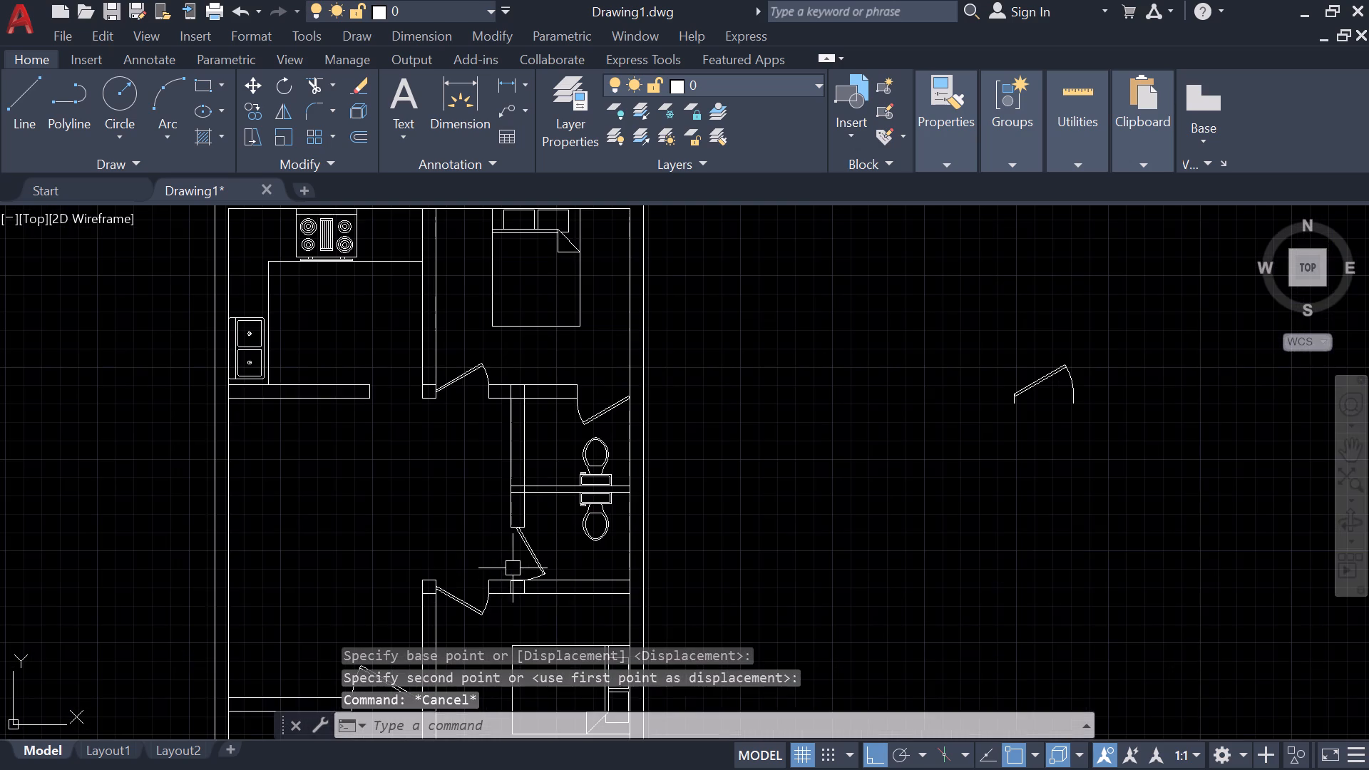
middle_click(520, 568)
scroll(520, 568, "up", 4)
scroll(520, 550, "down", 2)
scroll(546, 458, "down", 1)
middle_click_drag(570, 382, 573, 419)
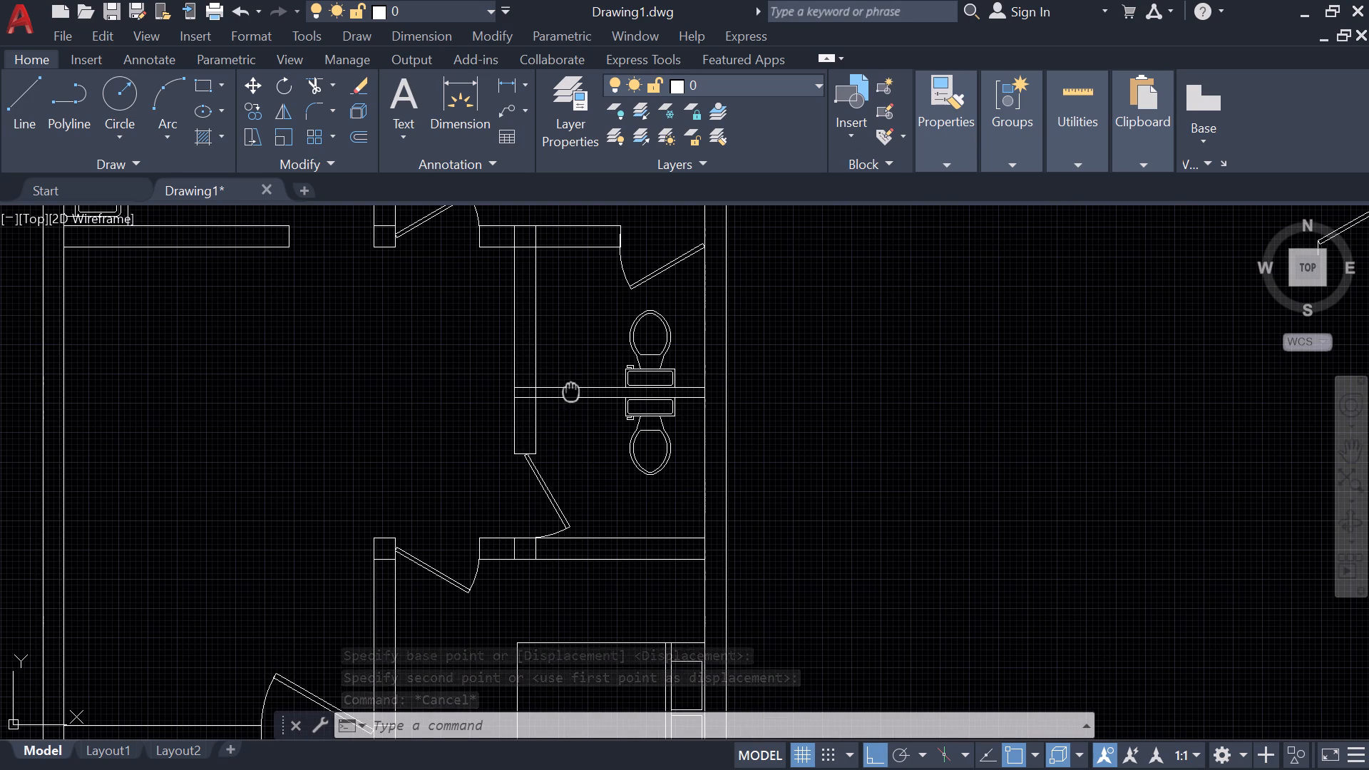
middle_click_drag(573, 419, 564, 525)
scroll(543, 392, "down", 2)
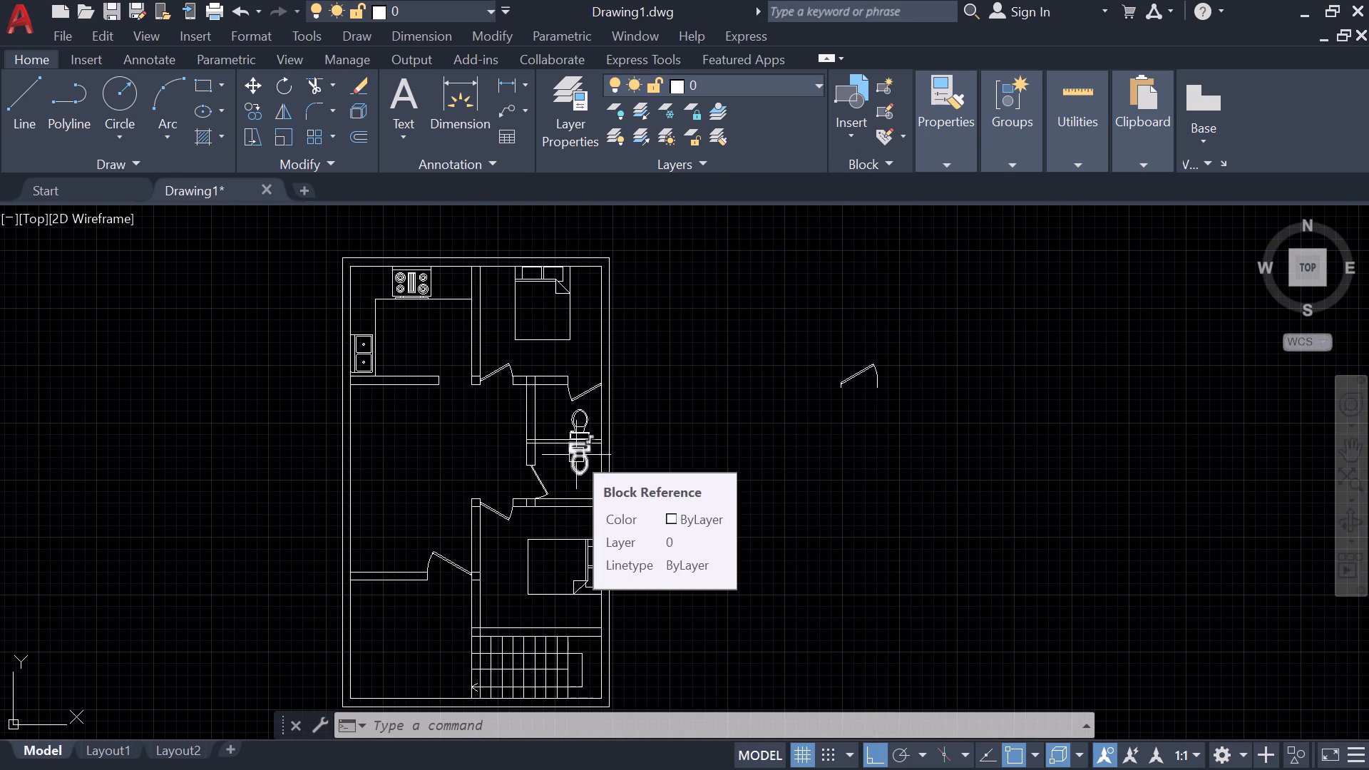
Extend both lines of the horizontal wall above the lower-left room to the plan's outer boundary line.
middle_click_drag(461, 587, 474, 522)
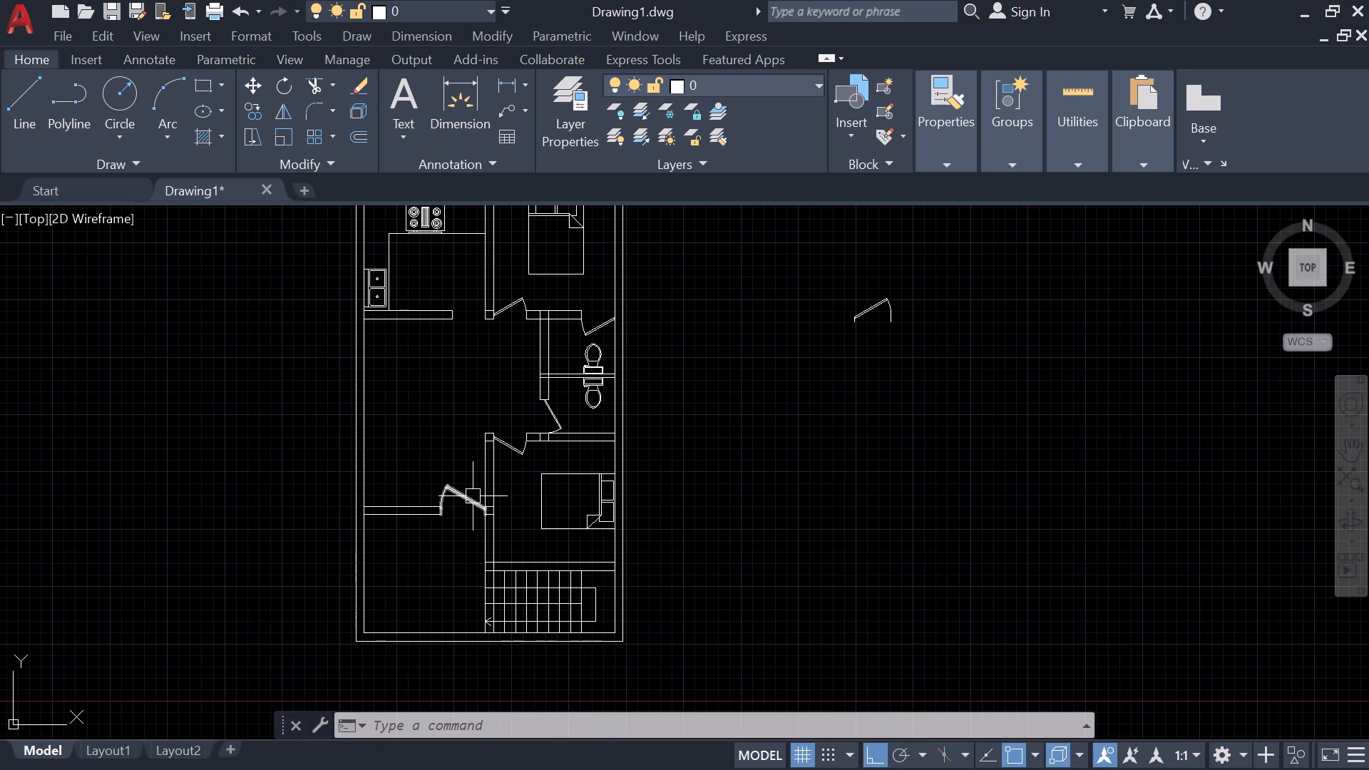
middle_click_drag(473, 496, 600, 317)
key("Escape")
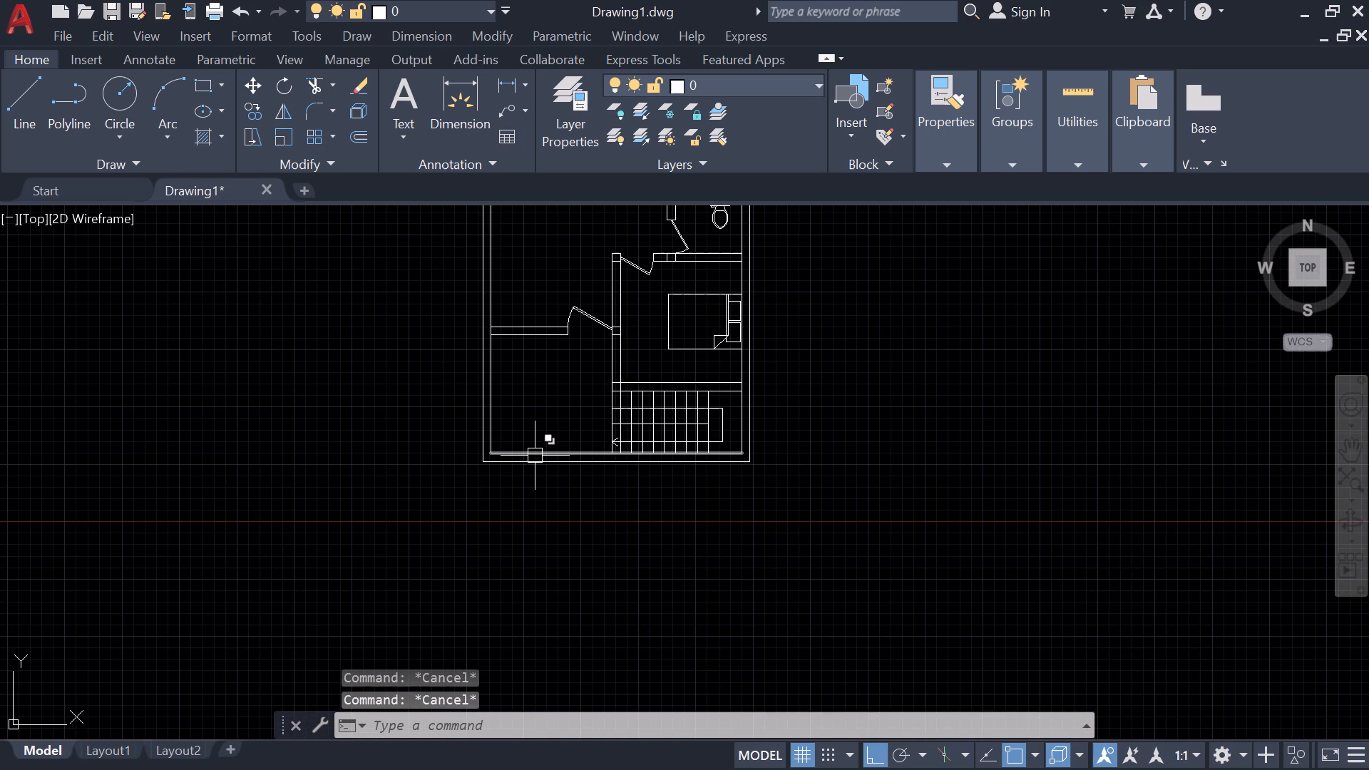
key("r")
key("Escape")
type("tr")
key("space")
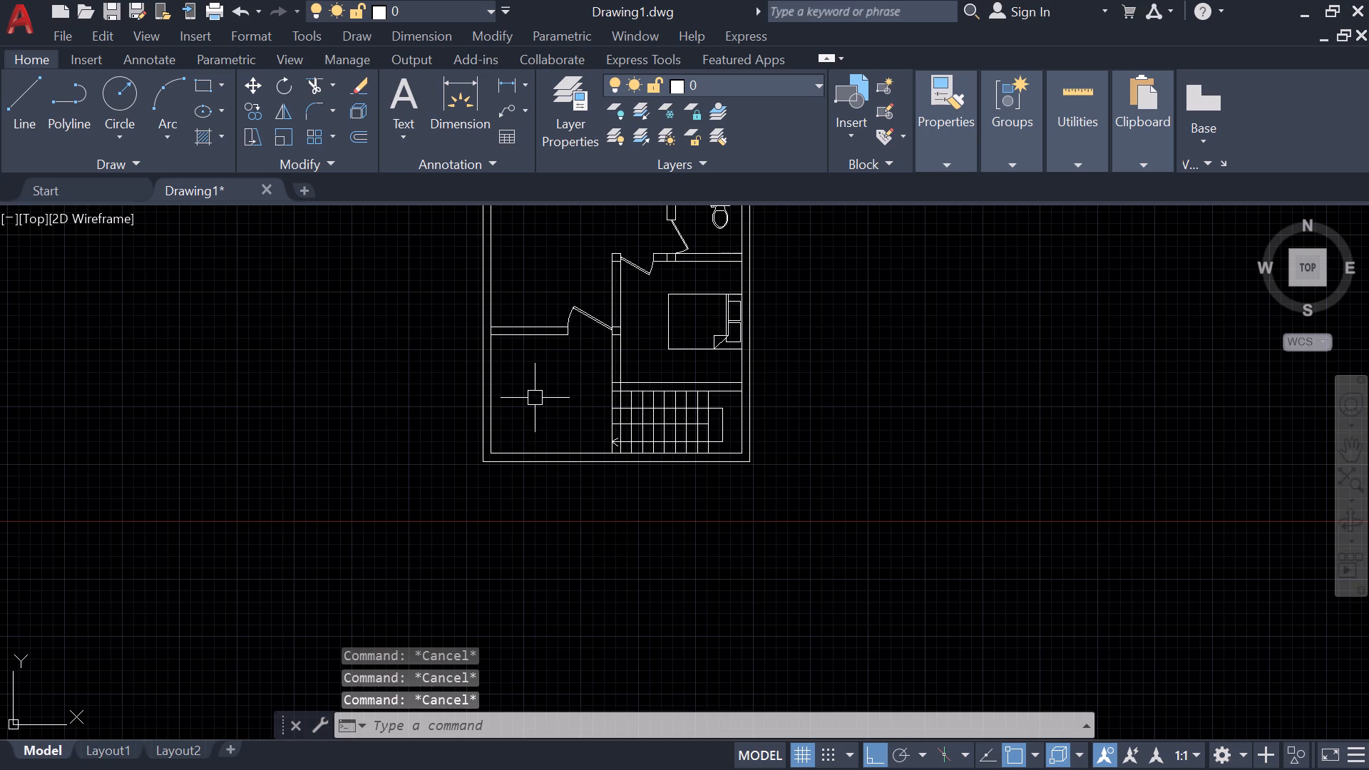
scroll(524, 398, "up", 2)
key("Escape")
type("ex")
key("space")
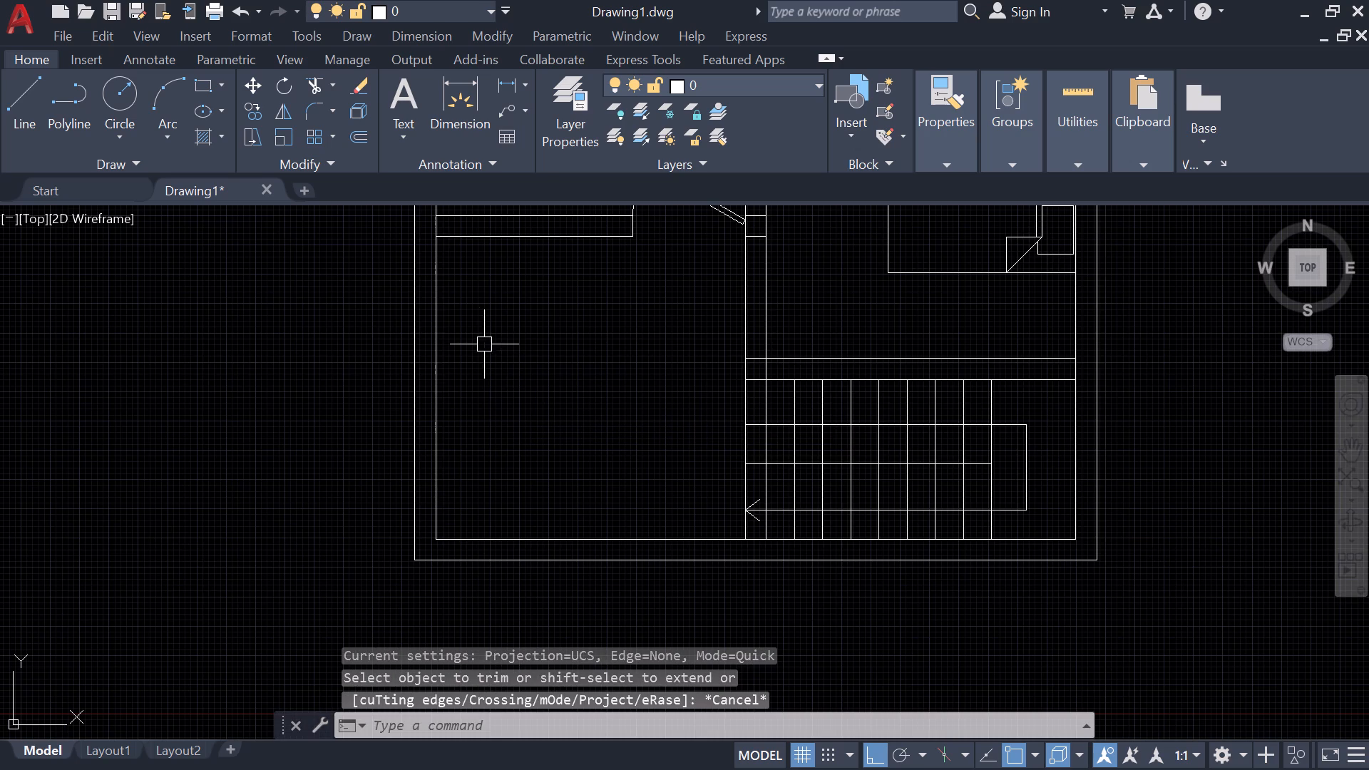
middle_click_drag(477, 307, 498, 459)
scroll(479, 317, "up", 1)
left_click_drag(488, 391, 442, 255)
key("Escape")
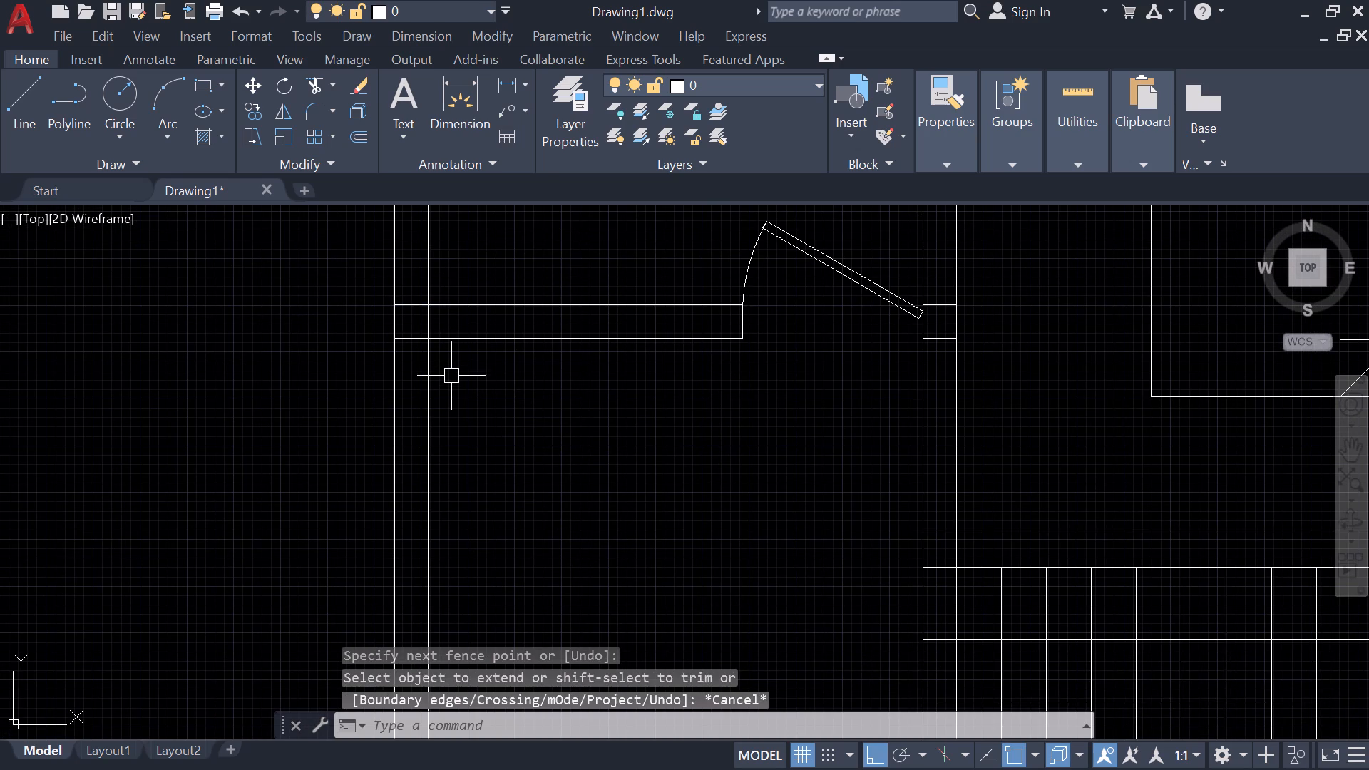
Trim away the outer wall's inner lines along the left side and bottom of the lower-left room, up to the staircase.
type("tr")
key("space")
left_click_drag(422, 378, 434, 378)
scroll(441, 392, "down", 2)
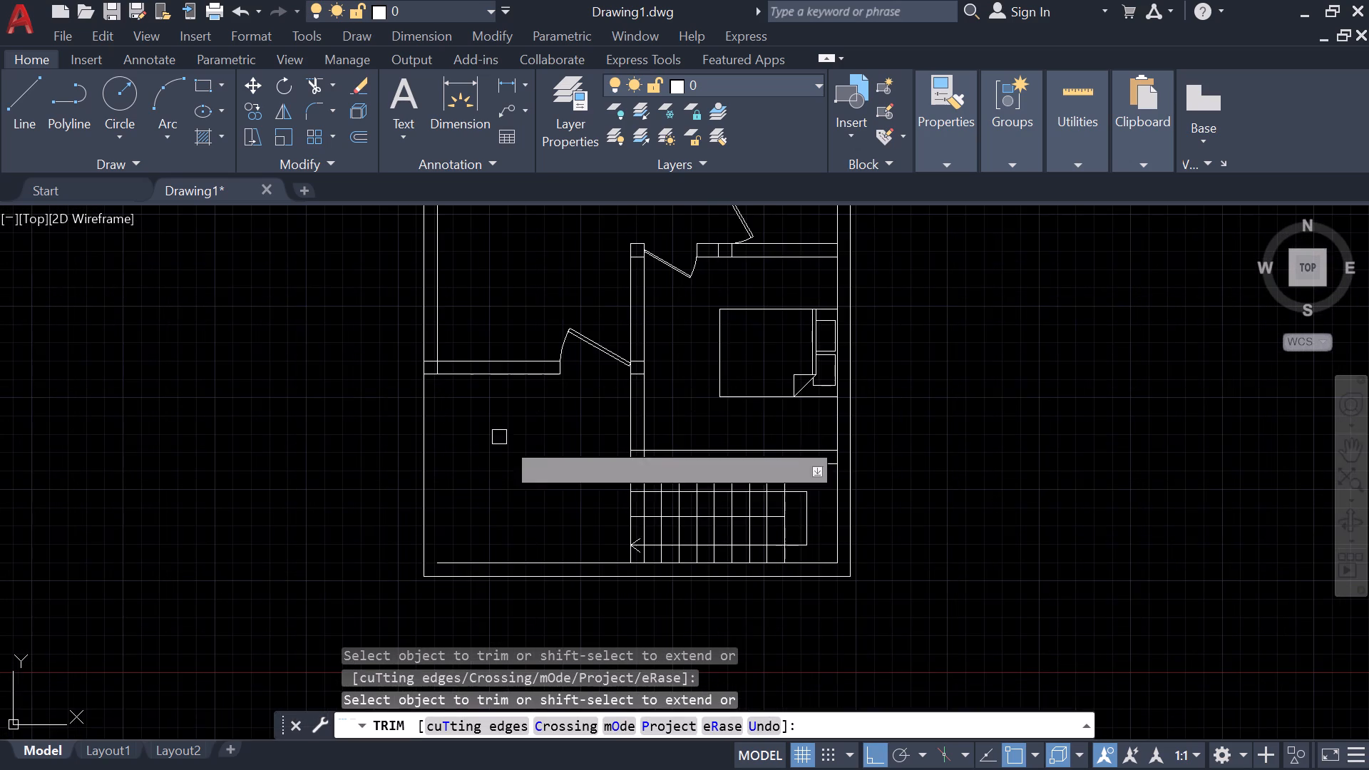
middle_click_drag(532, 456, 463, 326)
left_click(524, 431)
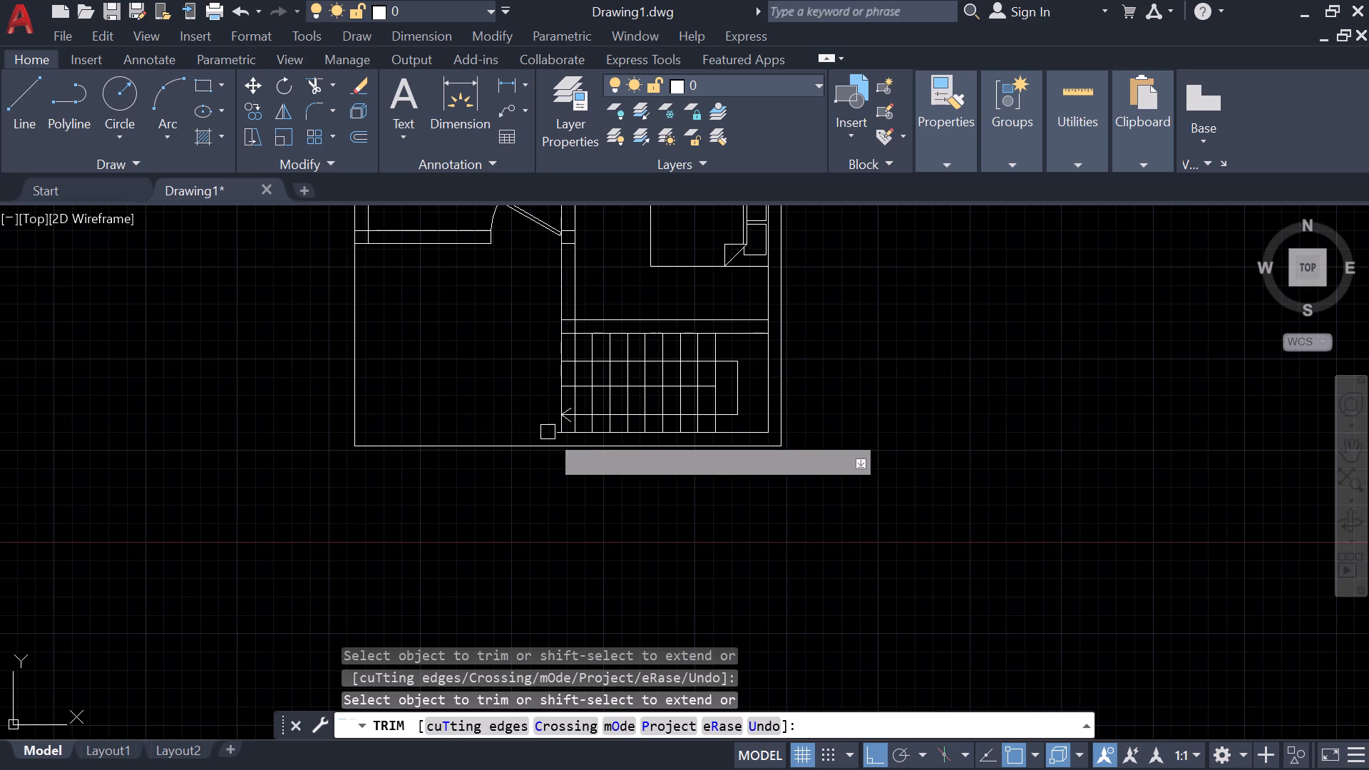
scroll(548, 432, "up", 5)
left_click(633, 437)
scroll(631, 437, "down", 3)
middle_click_drag(522, 269, 501, 463)
scroll(493, 491, "down", 2)
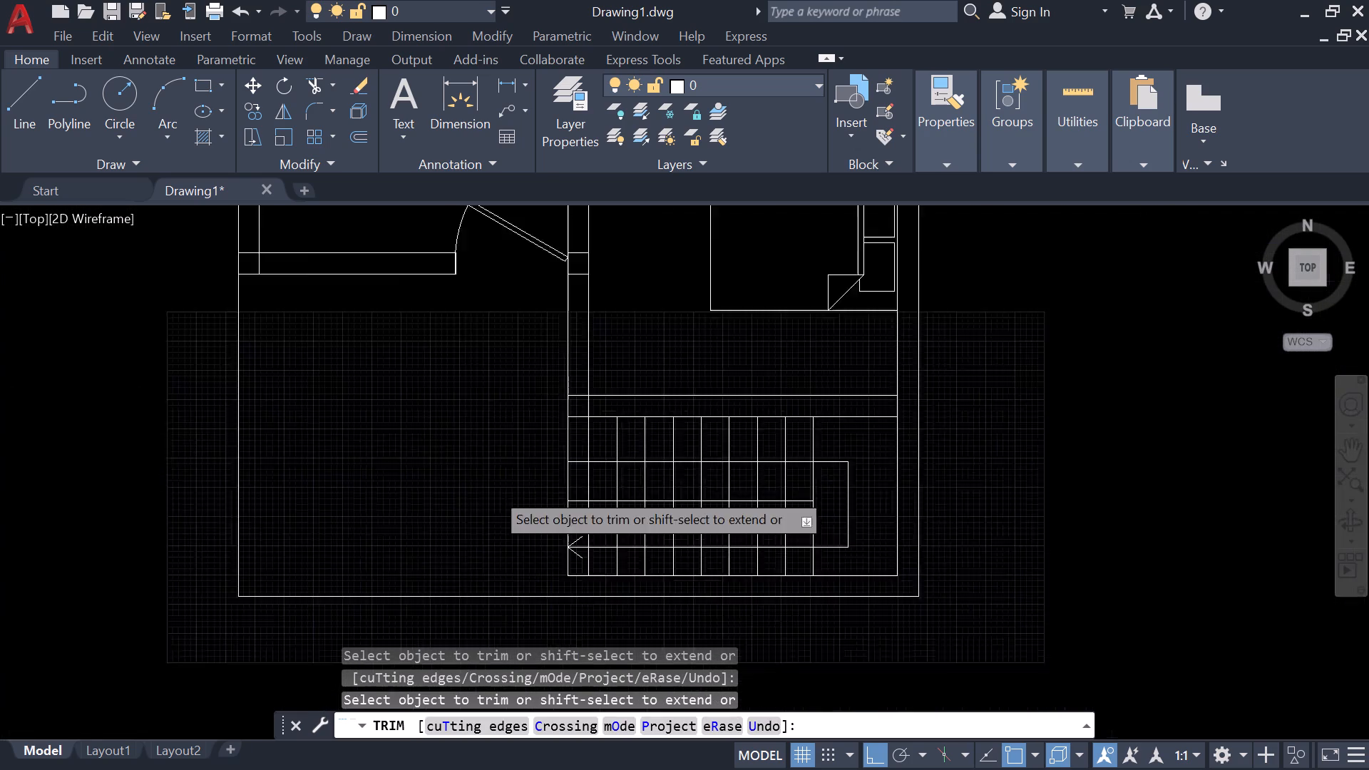
key("Escape")
Draw a 9" vertical line from the staircase's lower-left corner down to the outer boundary line.
key("l")
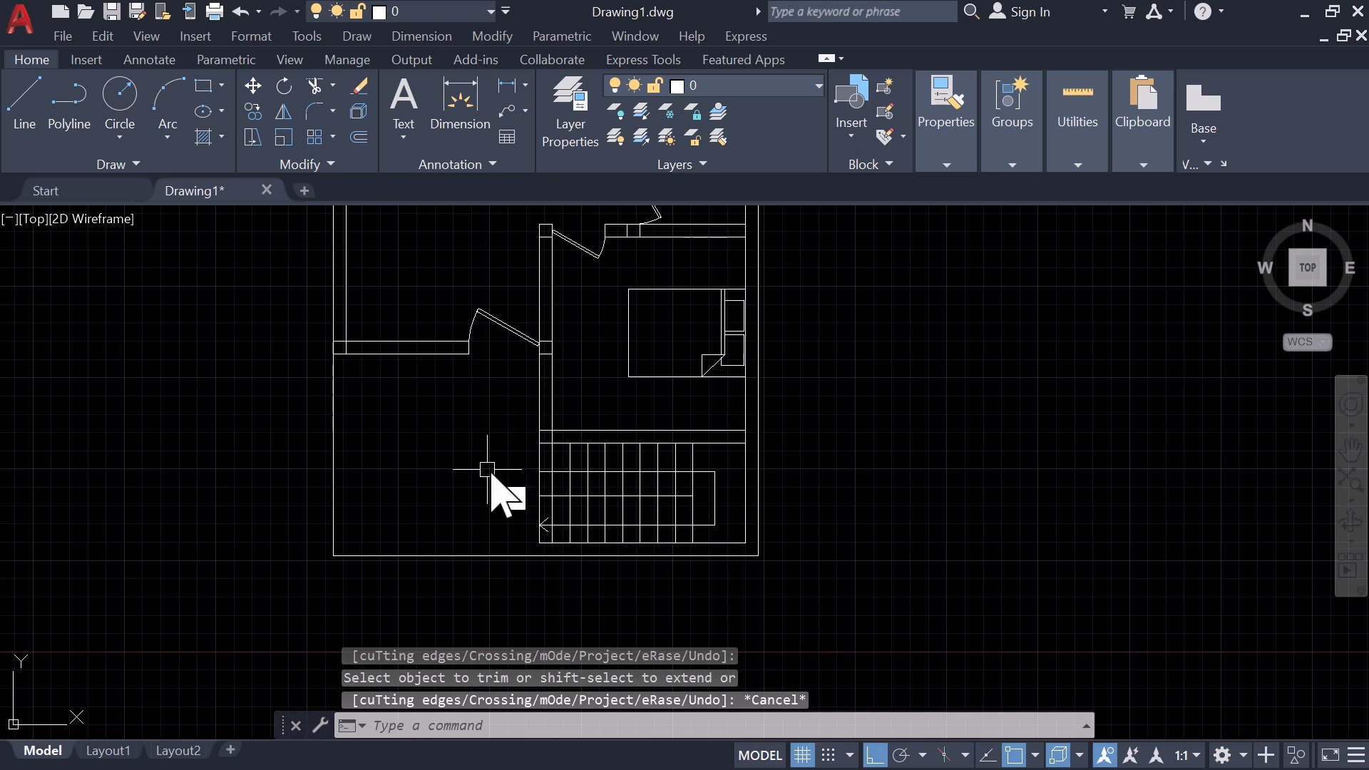
key("space")
scroll(548, 540, "up", 4)
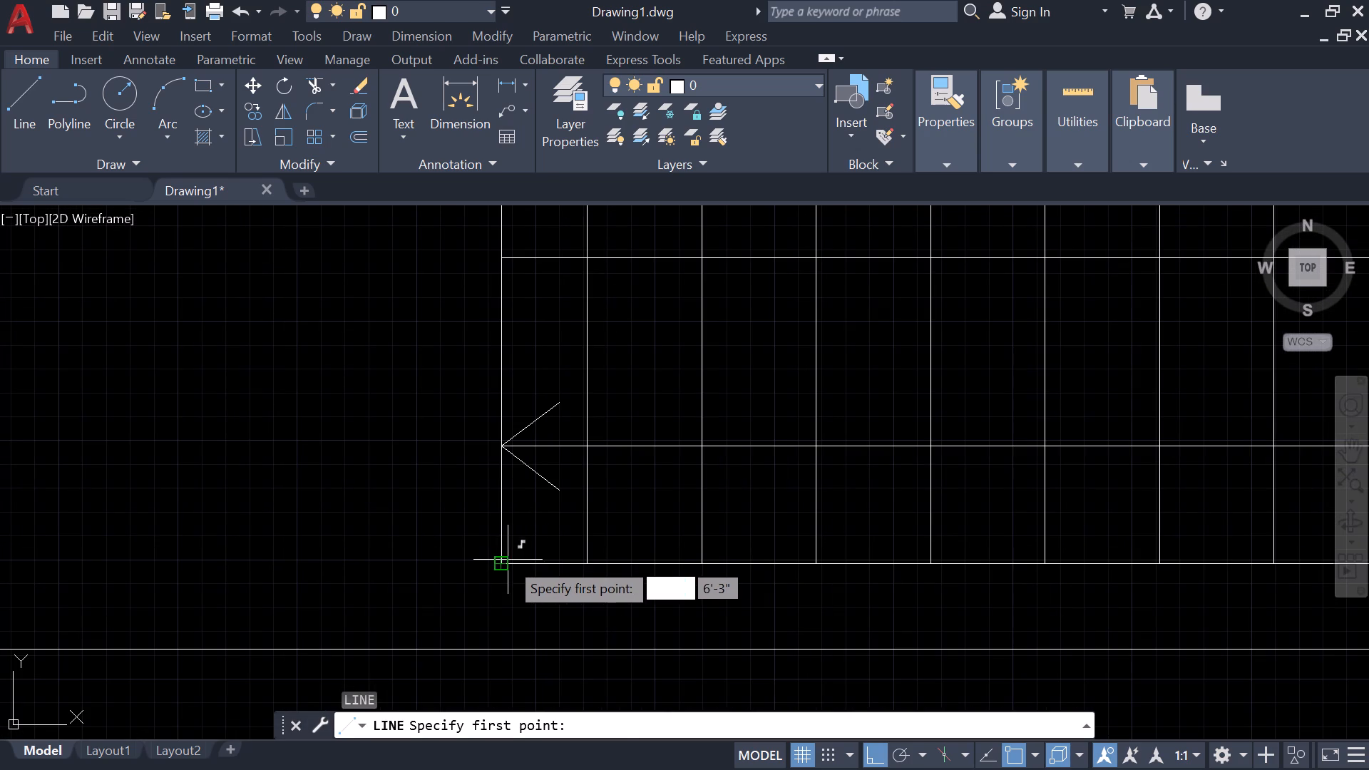
left_click(498, 567)
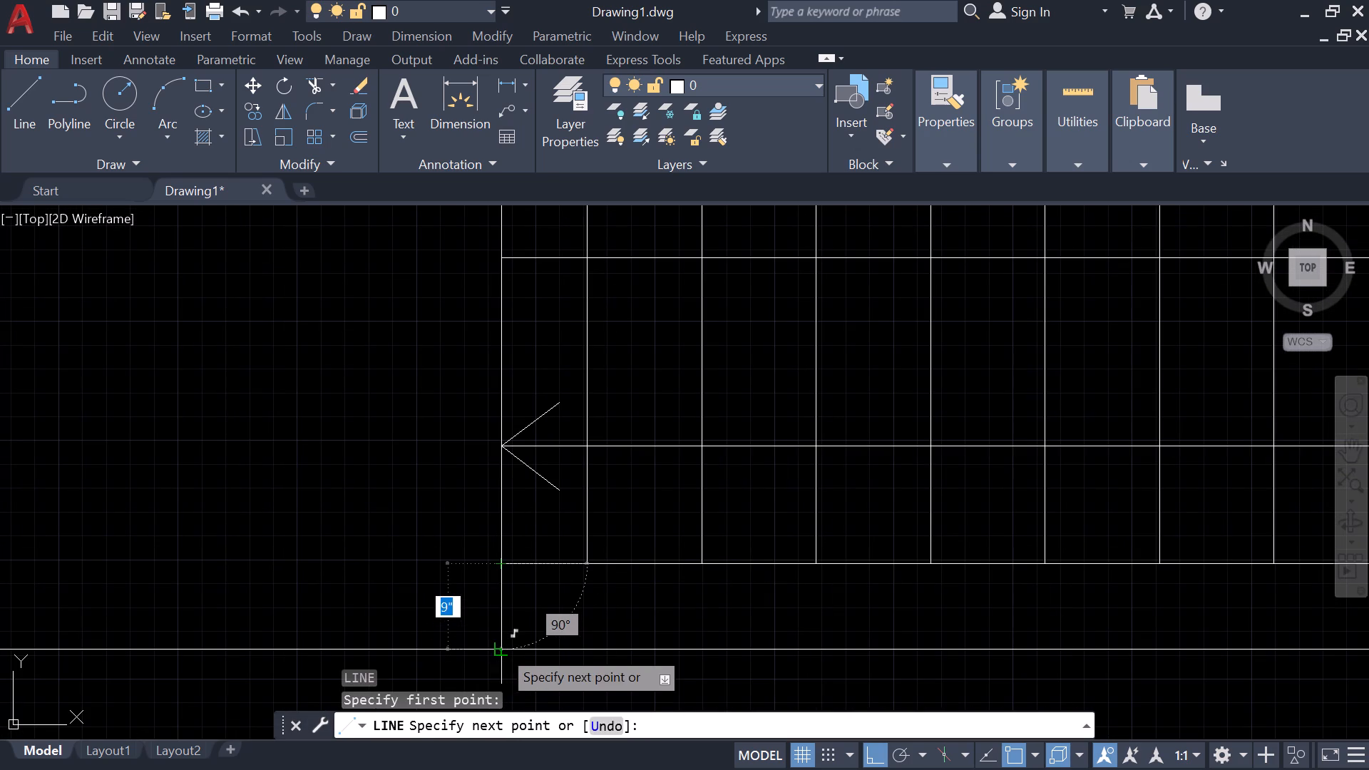
left_click(492, 645)
key("Escape")
Erase the spare door standing outside the plan on its right.
scroll(459, 591, "down", 2)
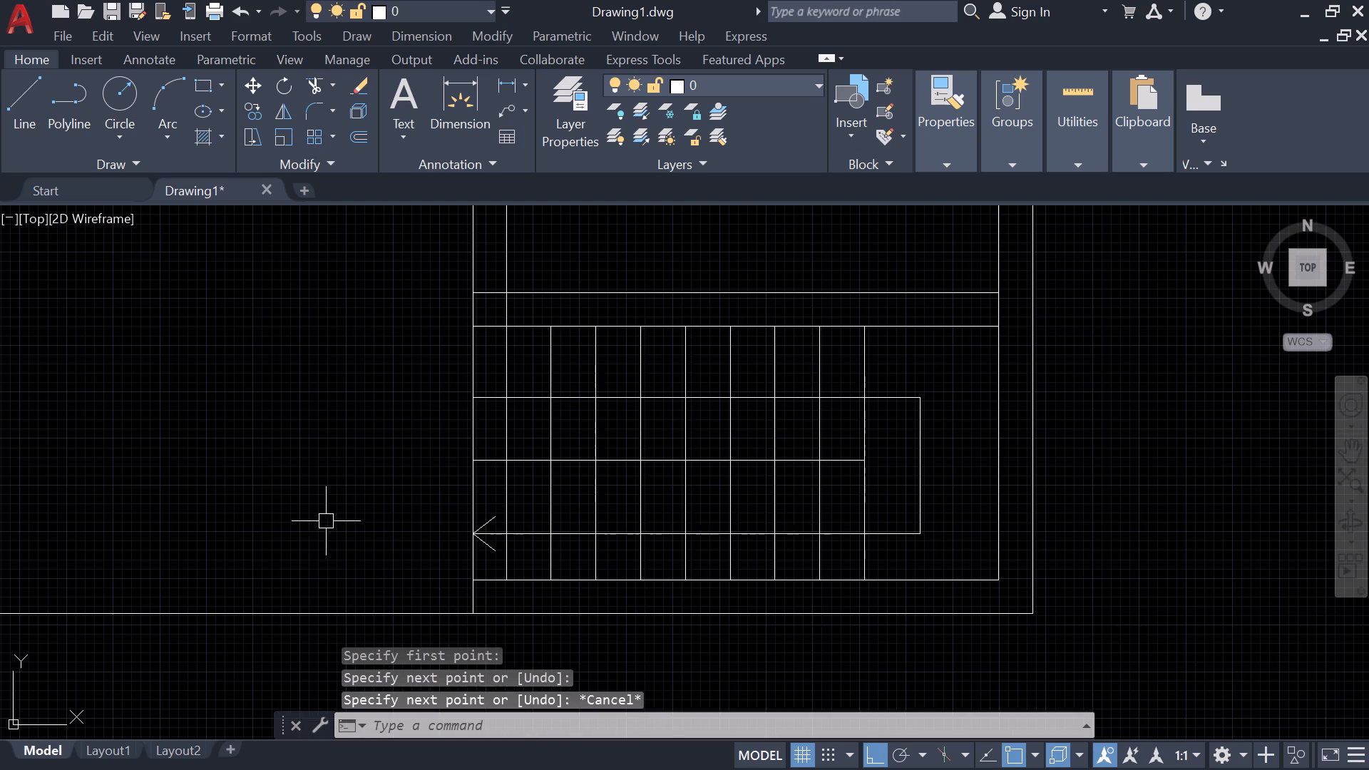
middle_click_drag(309, 514, 739, 568)
scroll(713, 539, "down", 4)
scroll(685, 472, "up", 3)
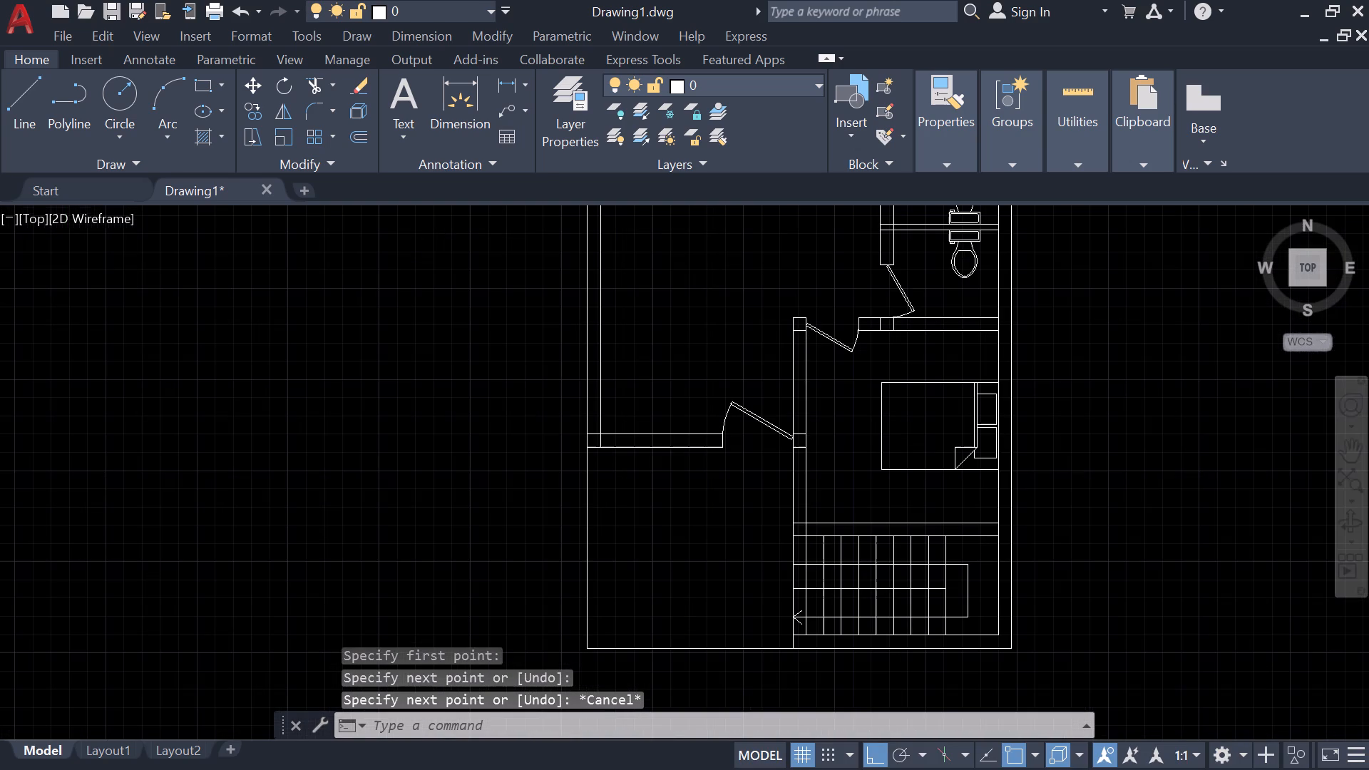
middle_click_drag(685, 472, 729, 395)
scroll(685, 472, "up", 1)
scroll(747, 359, "down", 2)
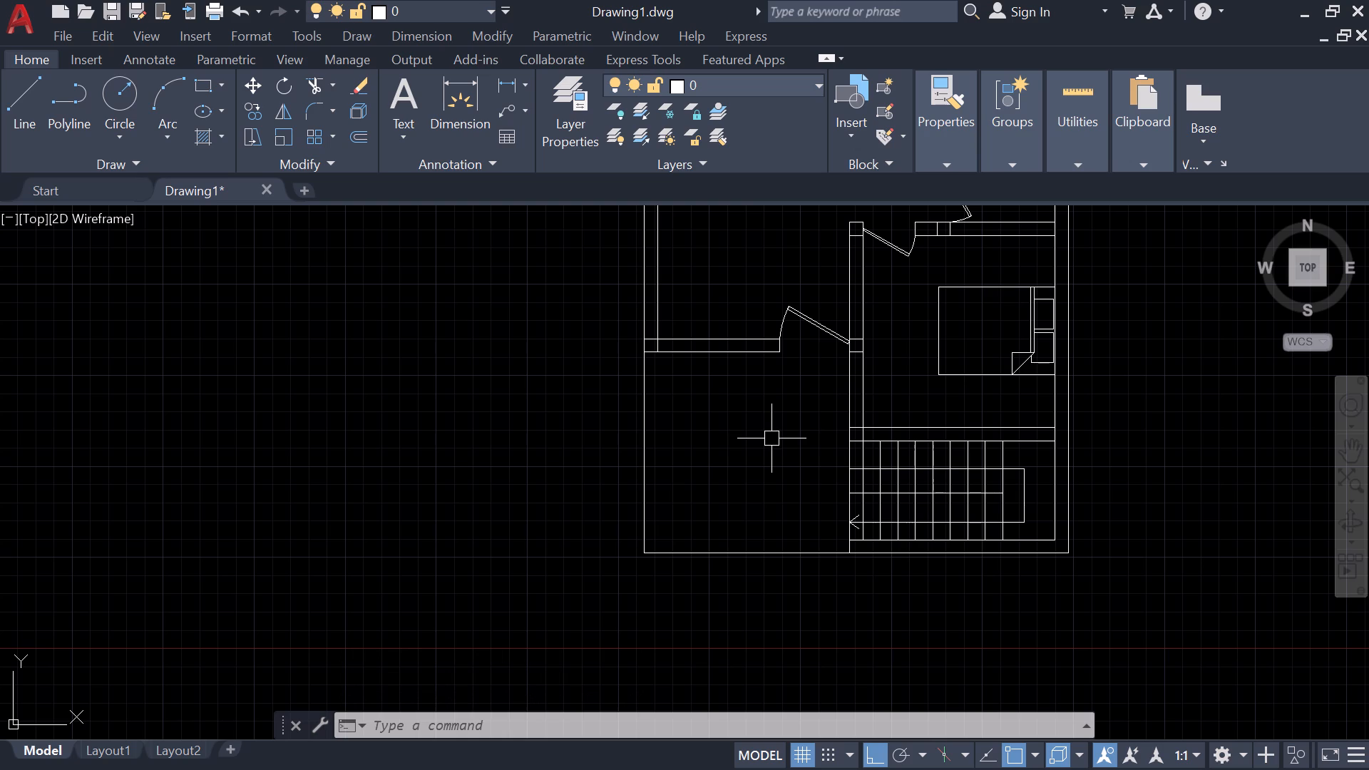
scroll(800, 427, "down", 1)
middle_click_drag(779, 469, 674, 590)
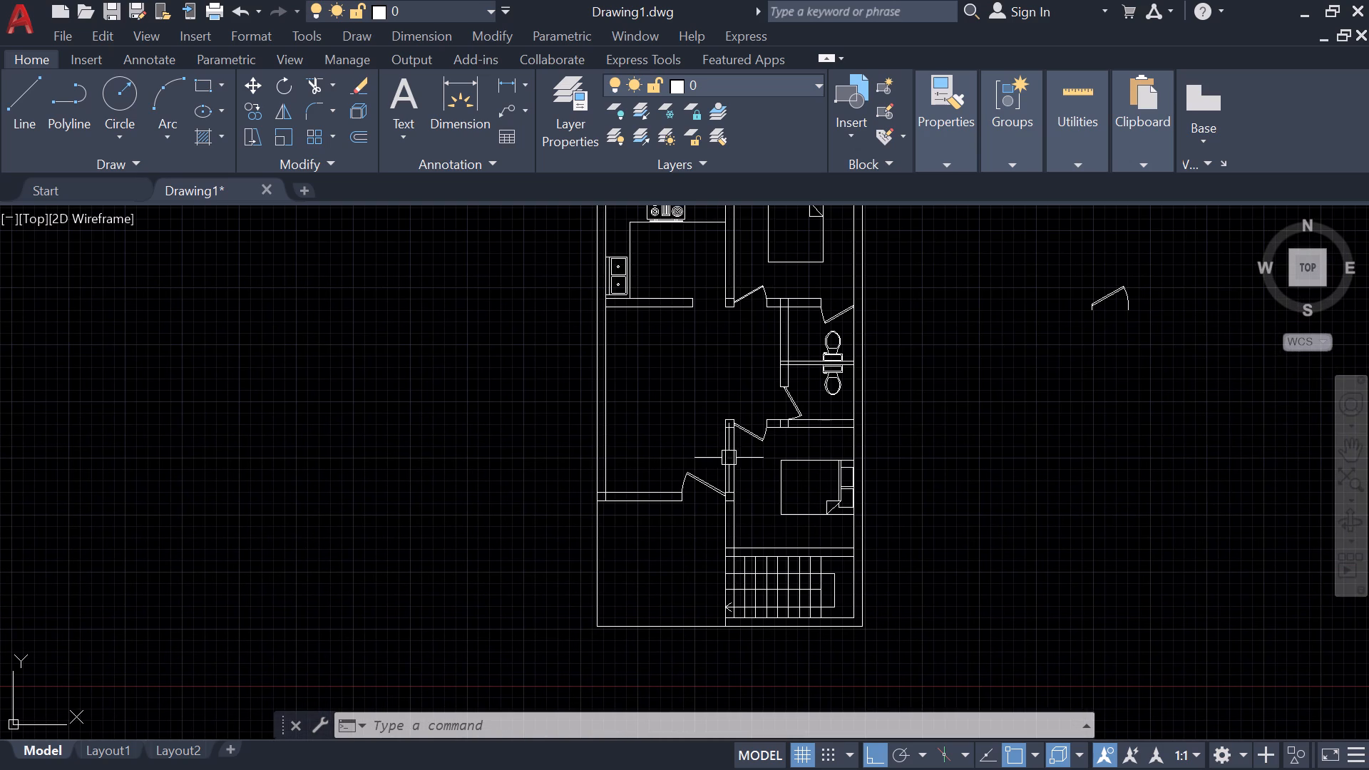
left_click(1211, 373)
left_click(1020, 237)
key("e")
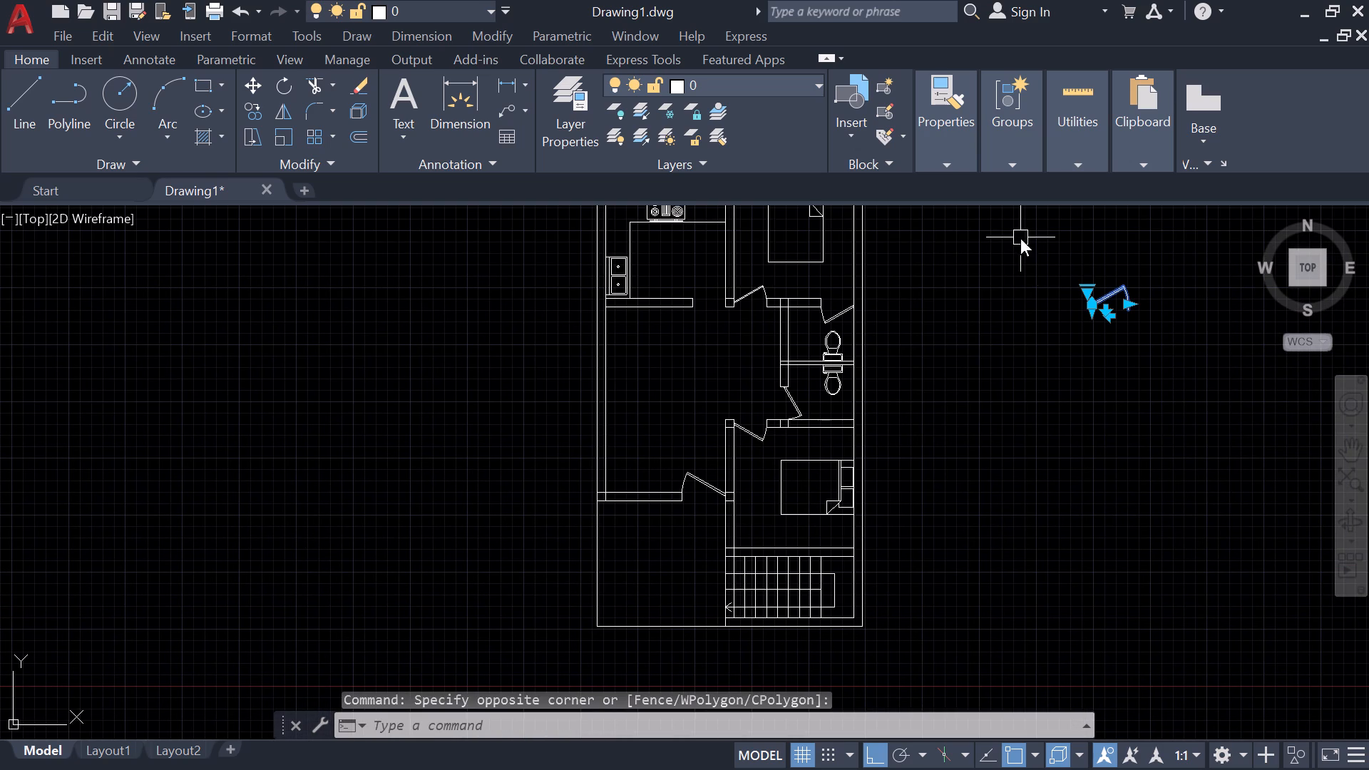
key("space")
Draw an 8' by 9" rectangle along the underside of the kitchen's lower wall, flush with the wall's free end.
middle_click_drag(912, 411, 859, 431)
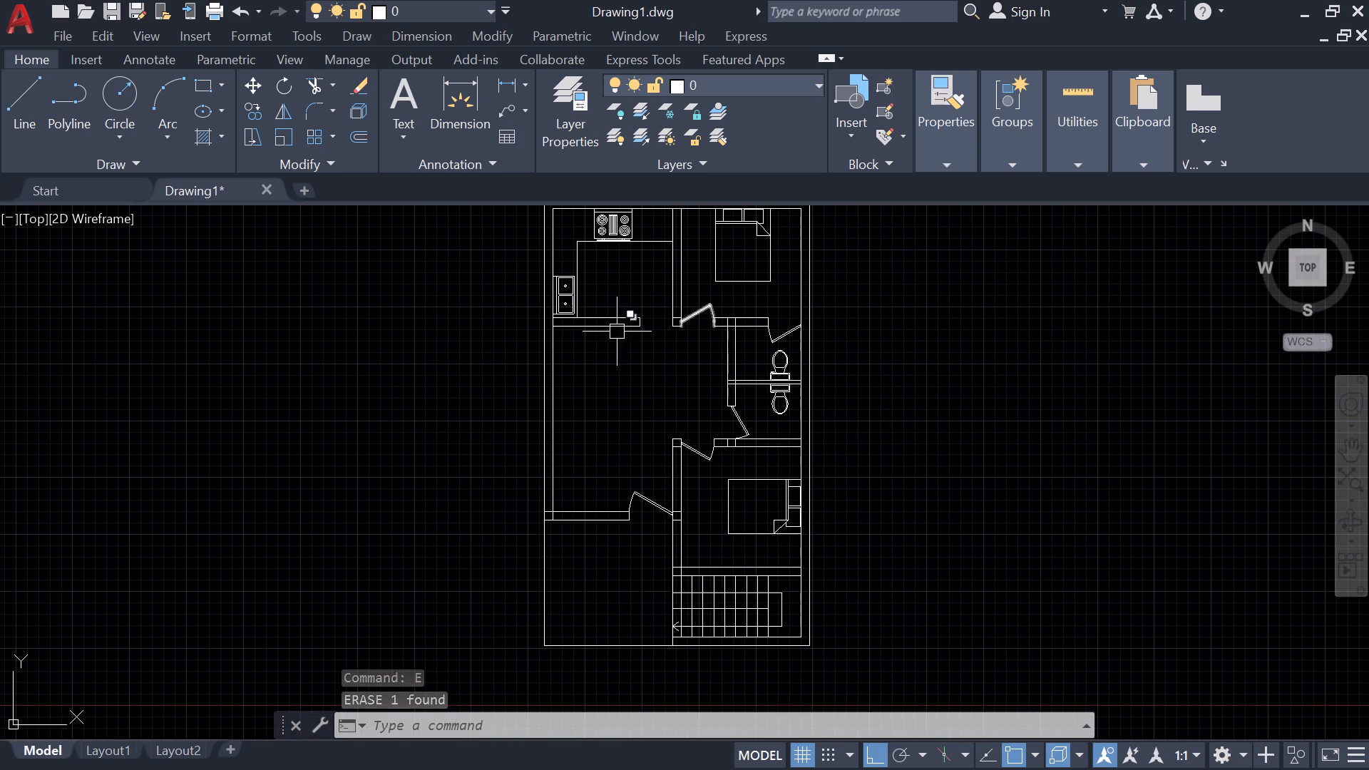
type("rec")
key("space")
left_click(553, 331)
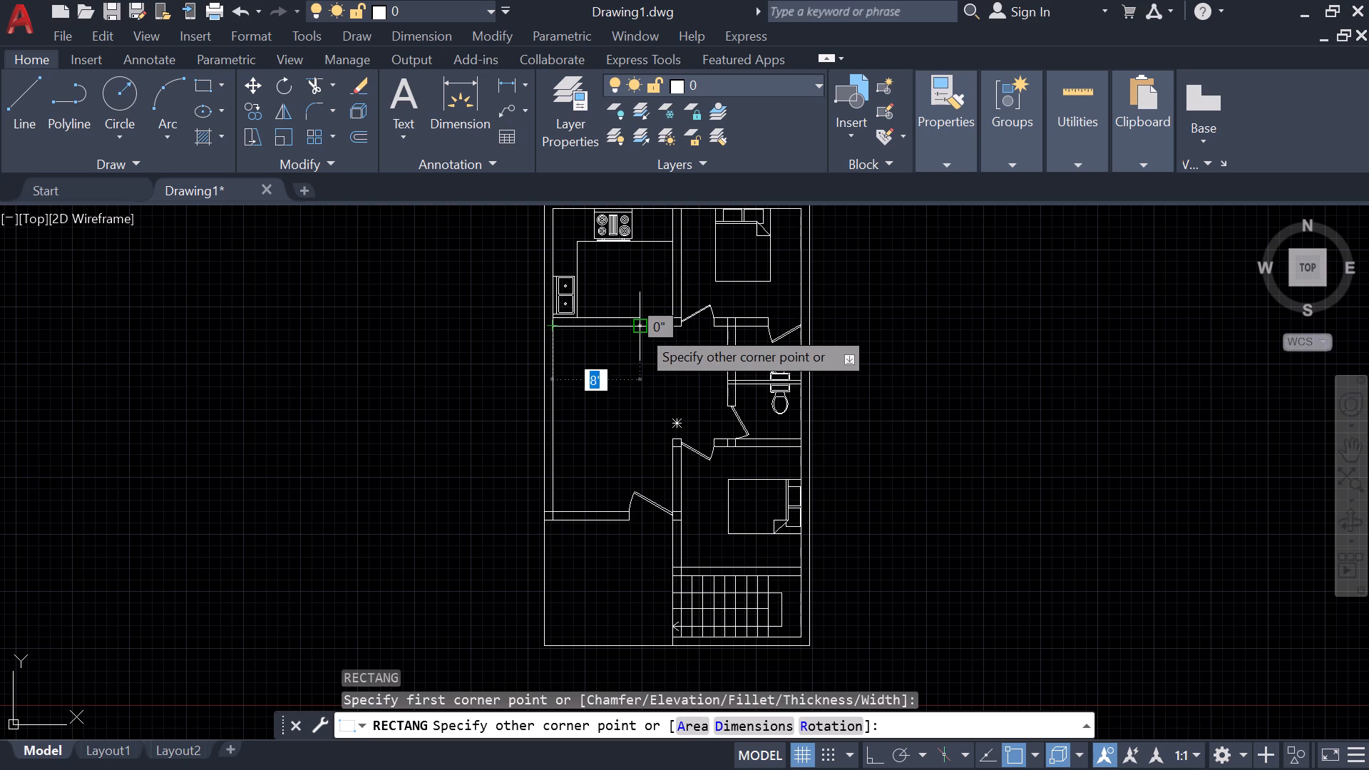
scroll(642, 337, "up", 5)
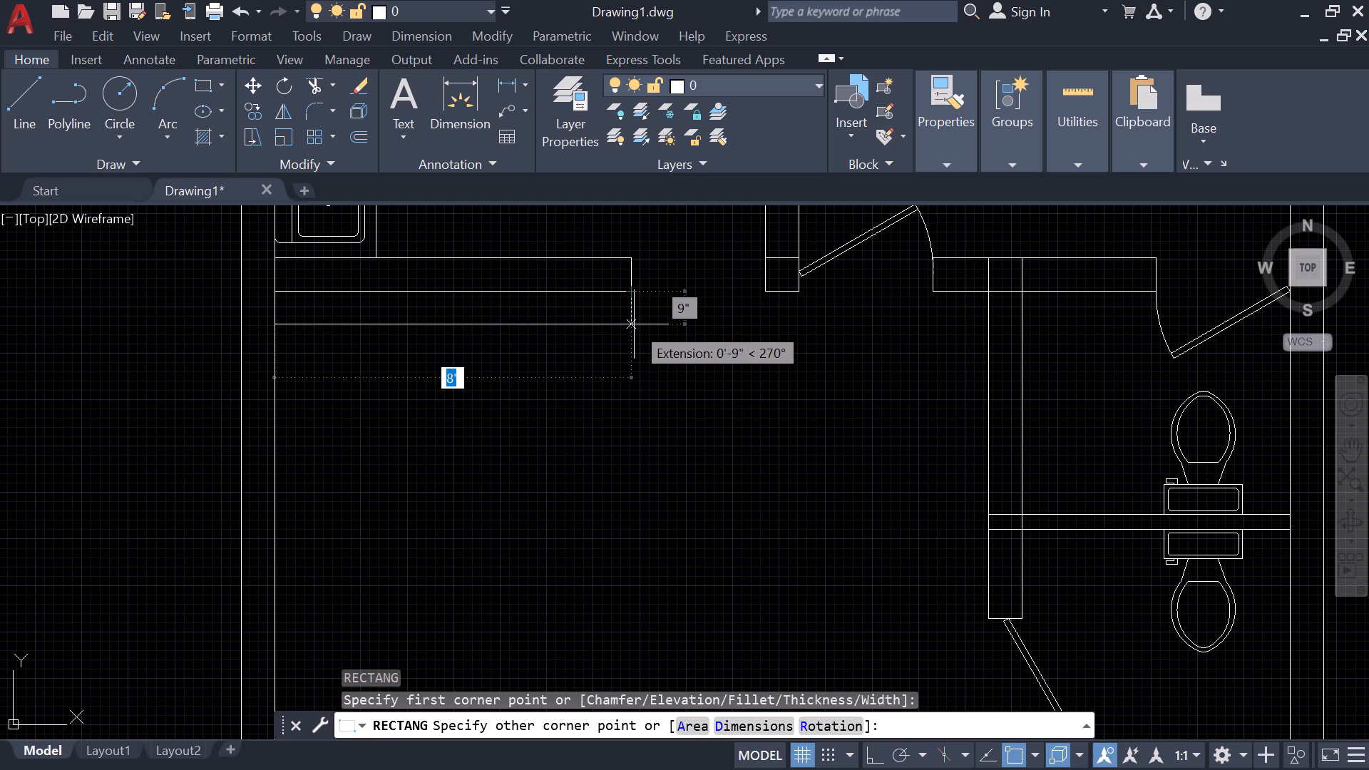
left_click(634, 324)
key("Escape")
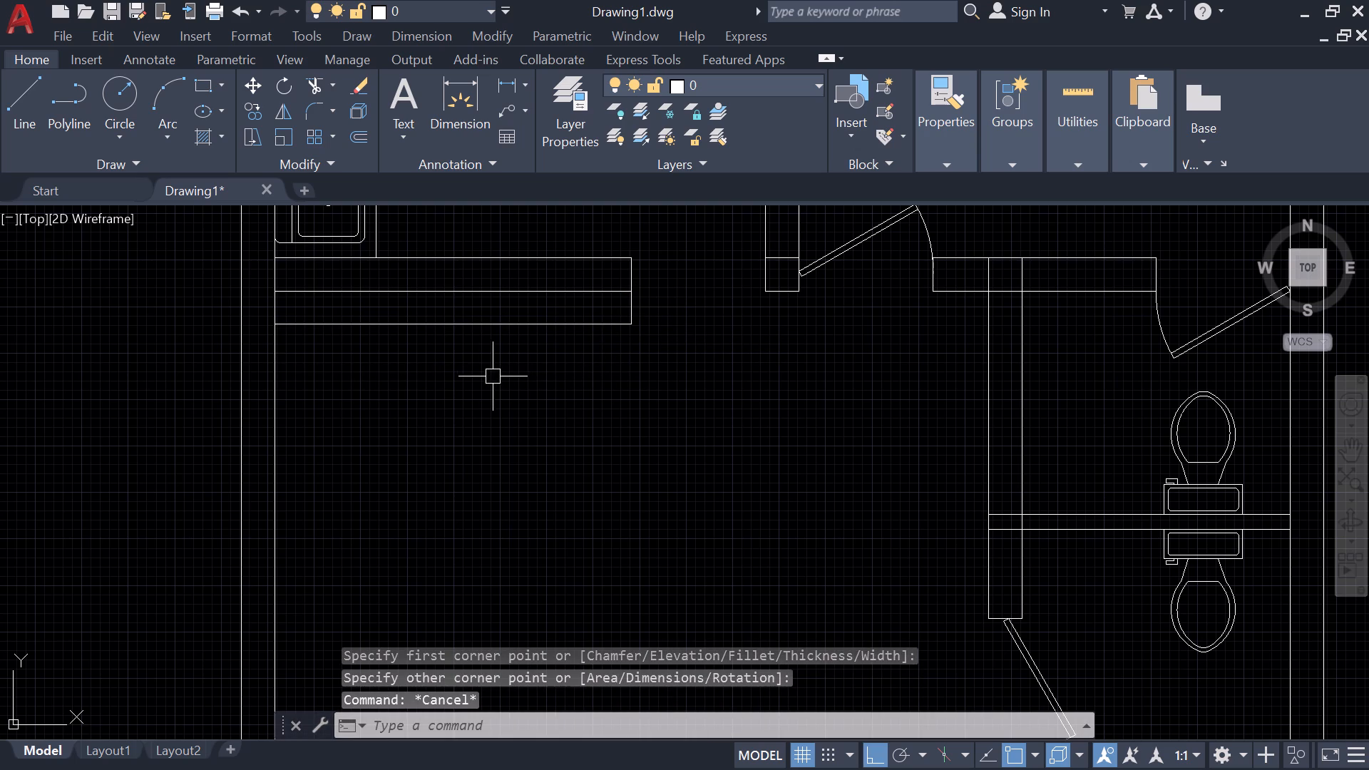
With Ortho off, draw a diagonal line about 5'-5" long down-left from the midpoint of the rectangle's lower edge.
key("l")
key("Return")
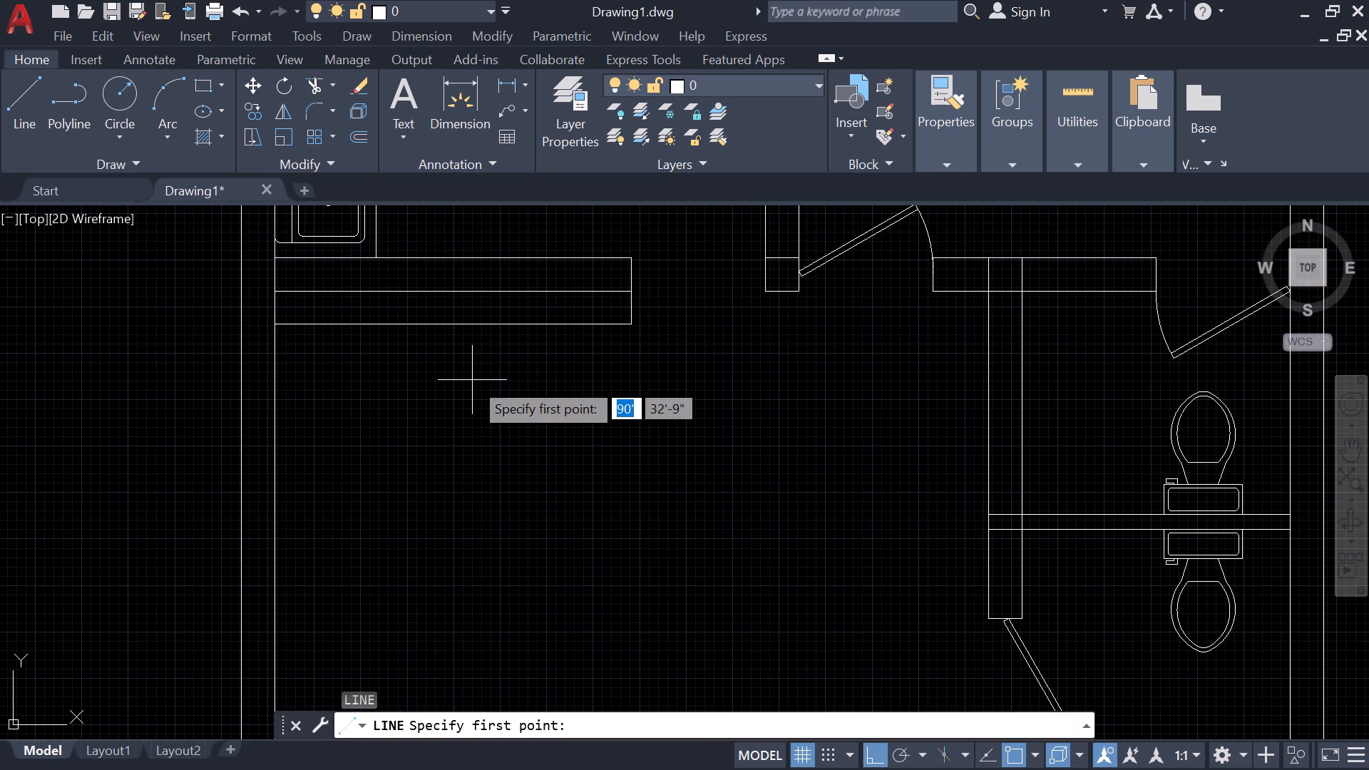
left_click_drag(458, 326, 453, 339)
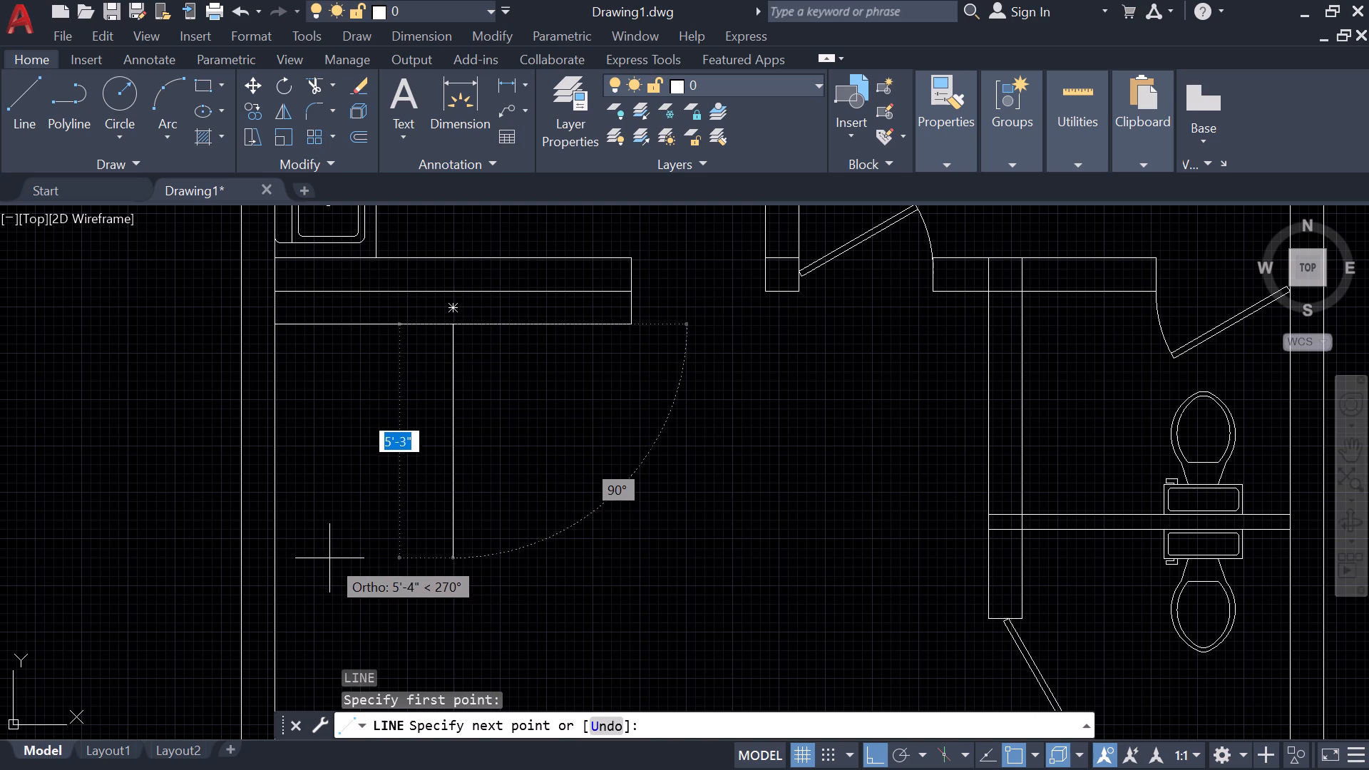
key("shift+F8")
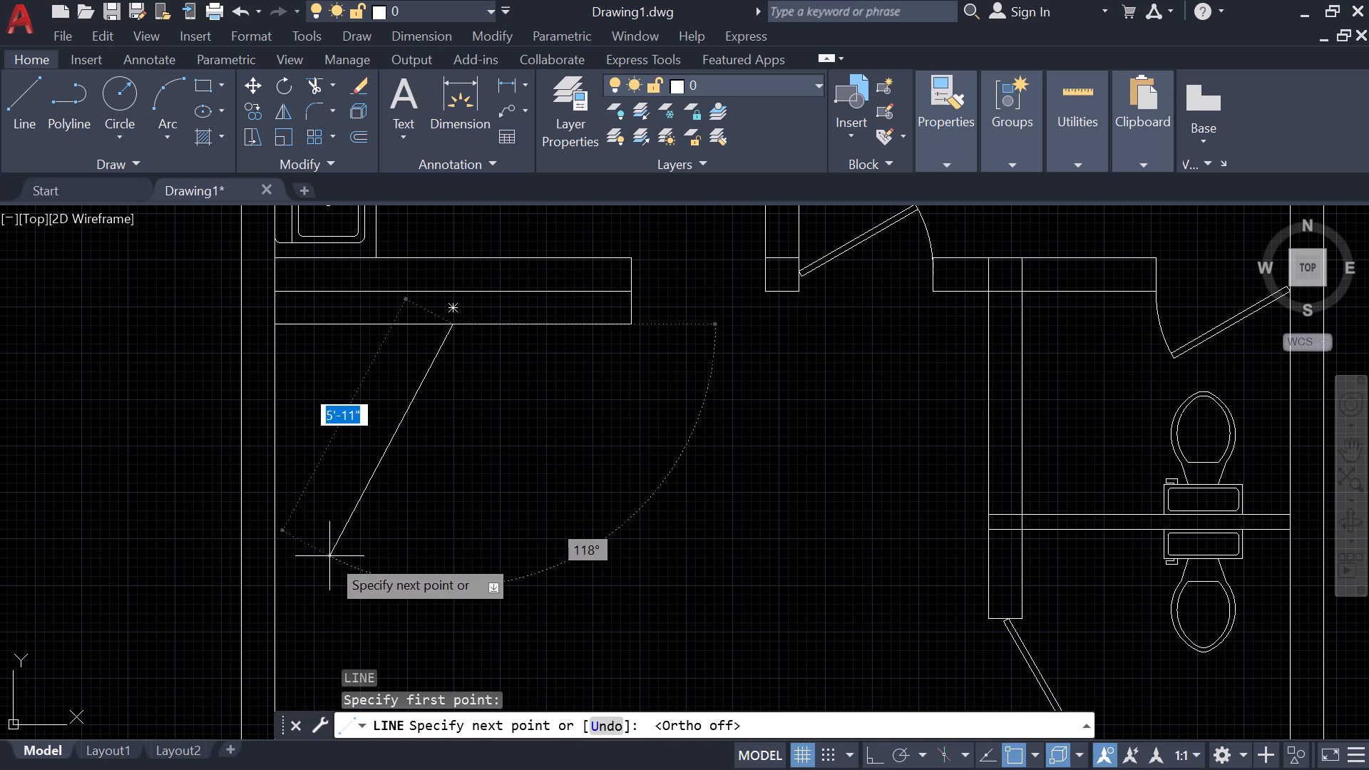
left_click(315, 523)
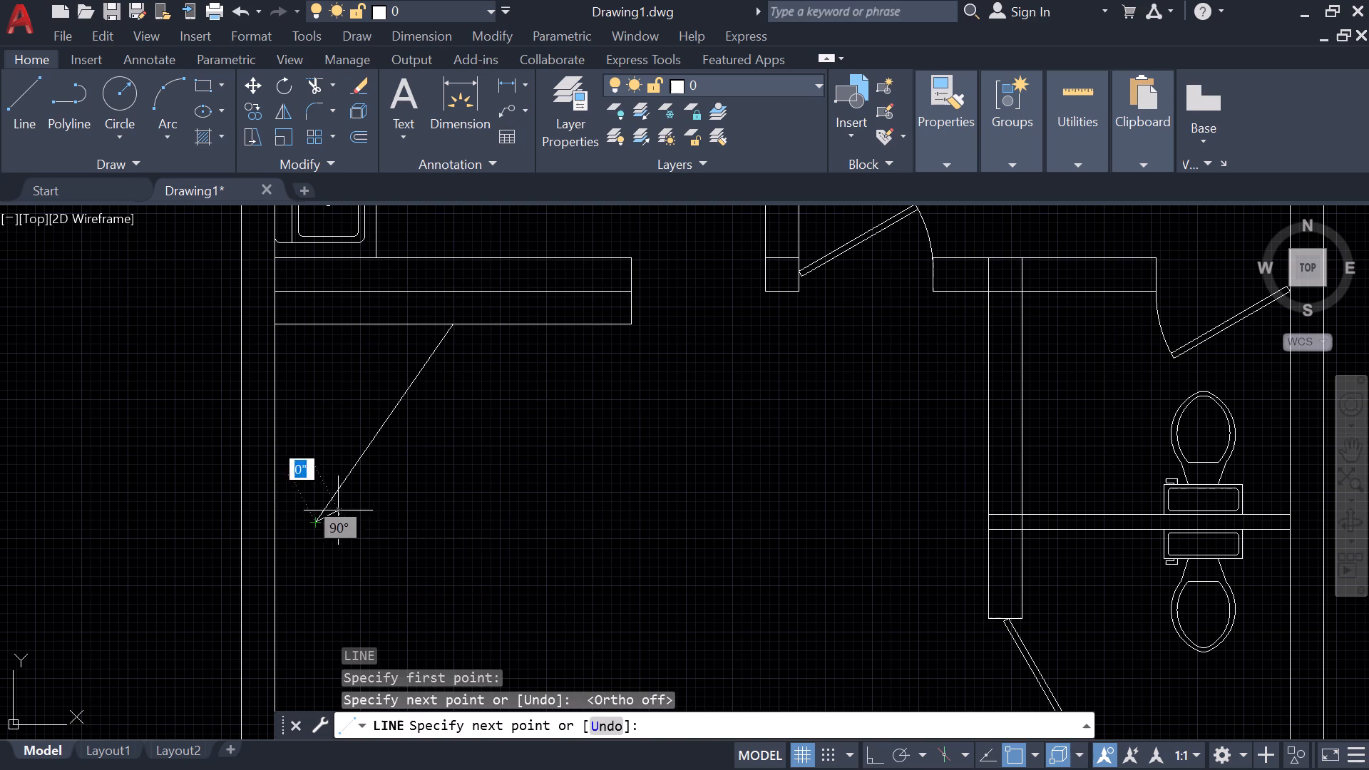
left_click(452, 326)
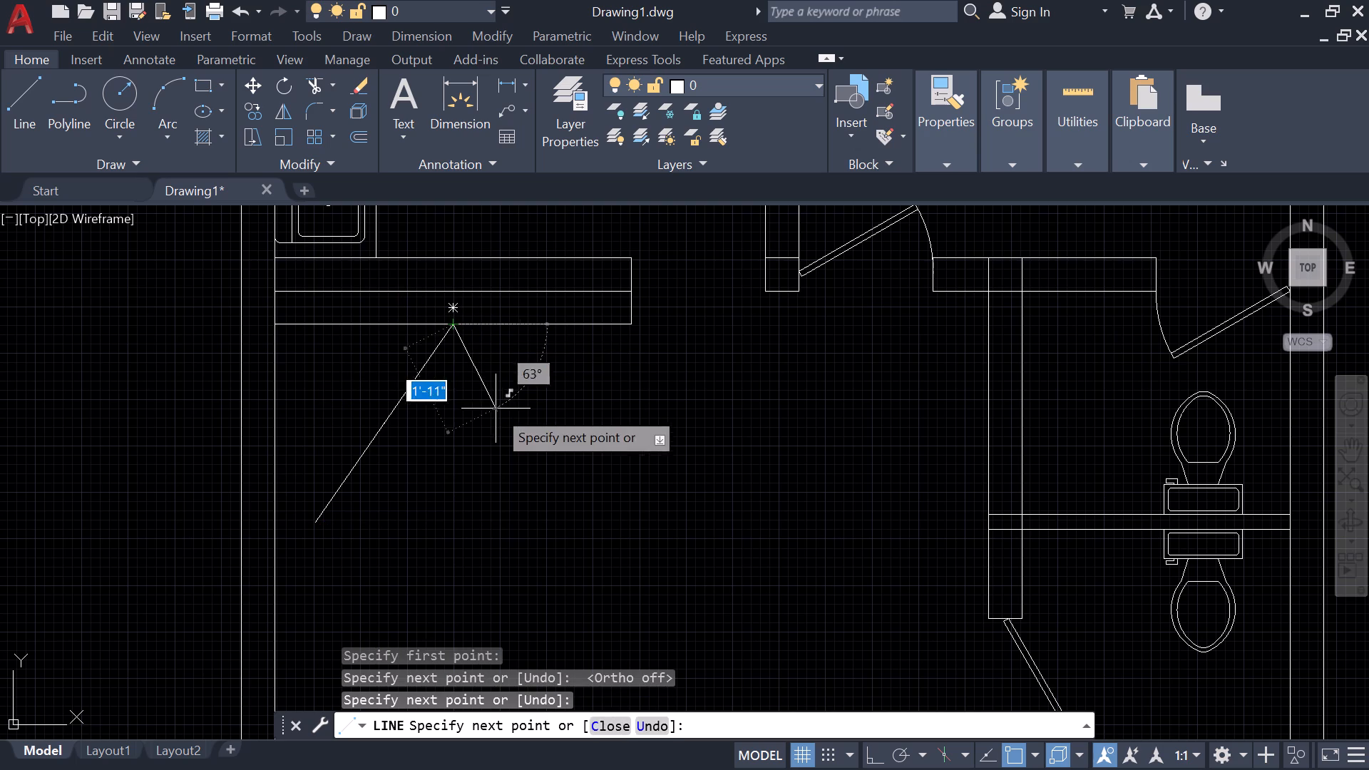
key("Escape")
Mirror the diagonal line about a vertical axis through the midpoint of the rectangle's lower edge, keeping the original.
left_click_drag(429, 431, 404, 426)
left_click(384, 407)
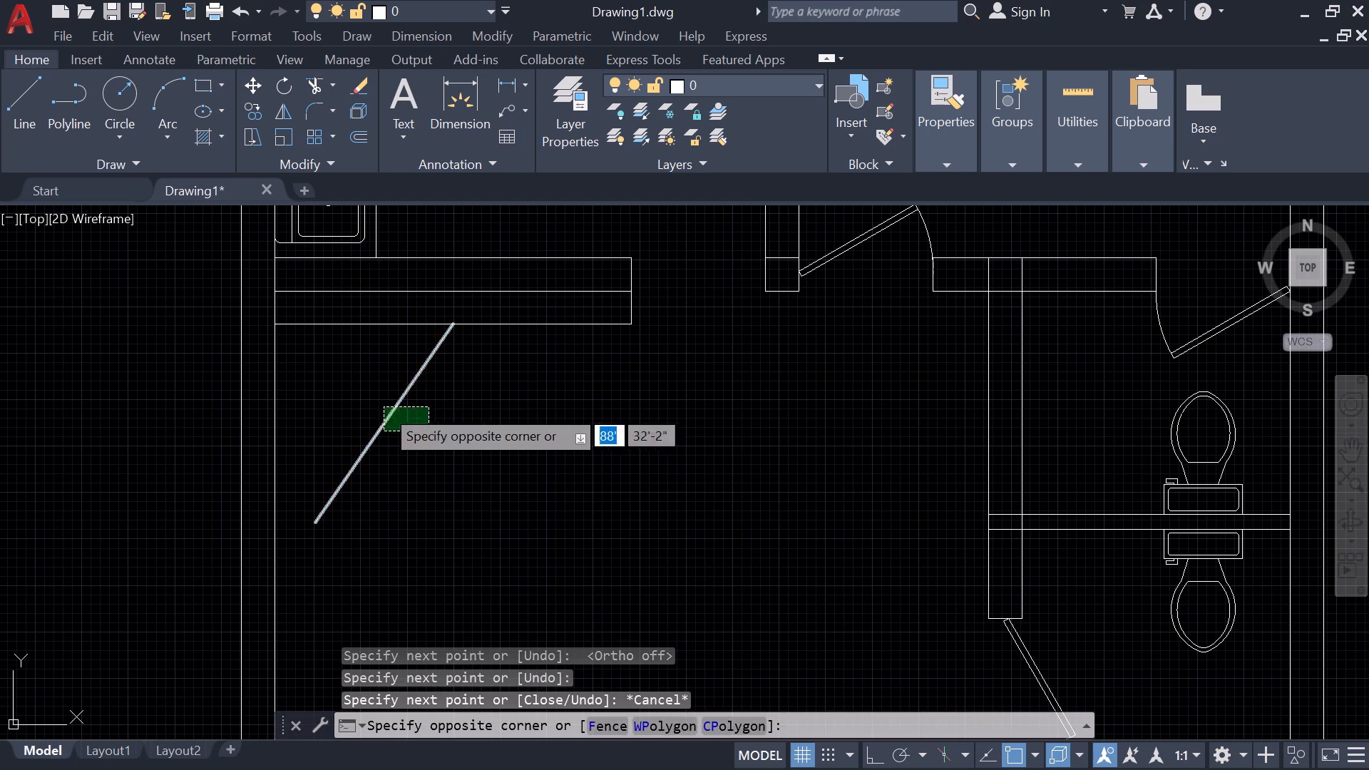
type("mi")
key("Return")
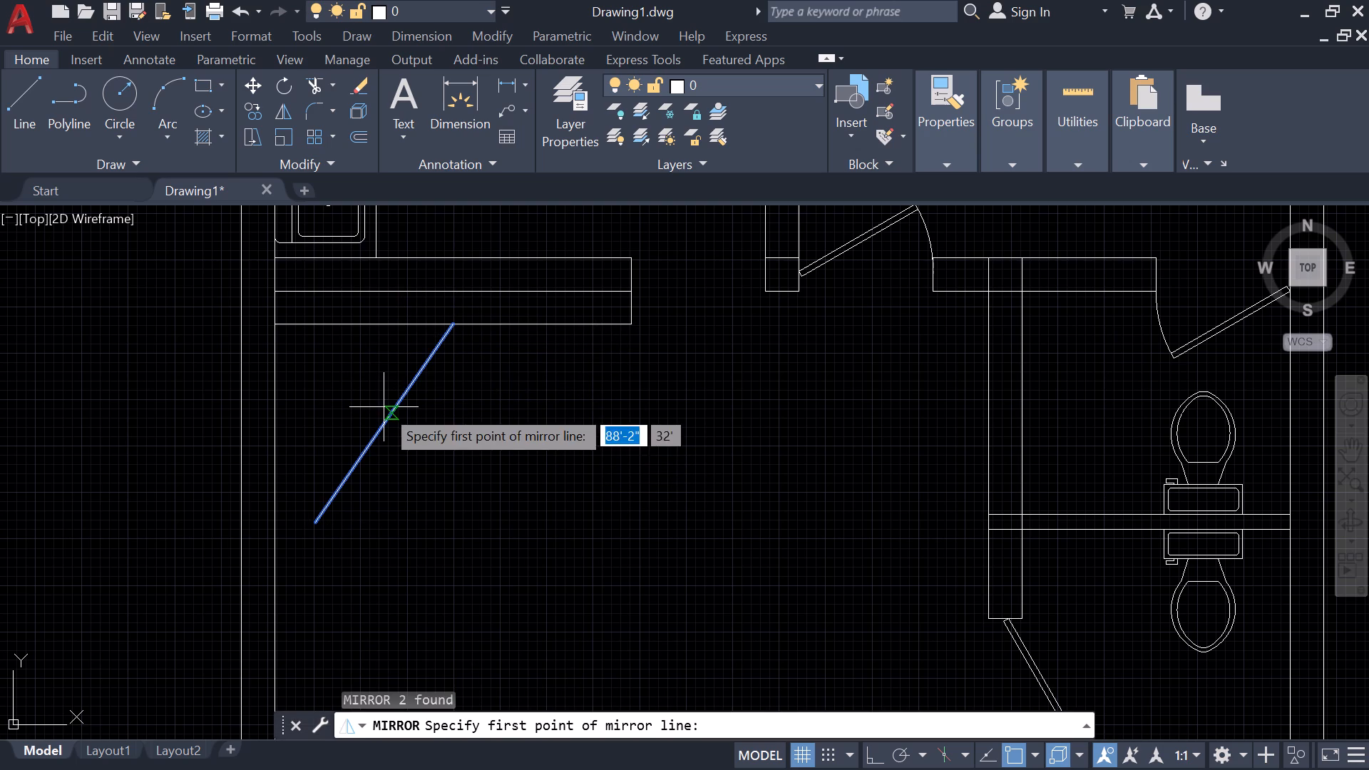
left_click(455, 324)
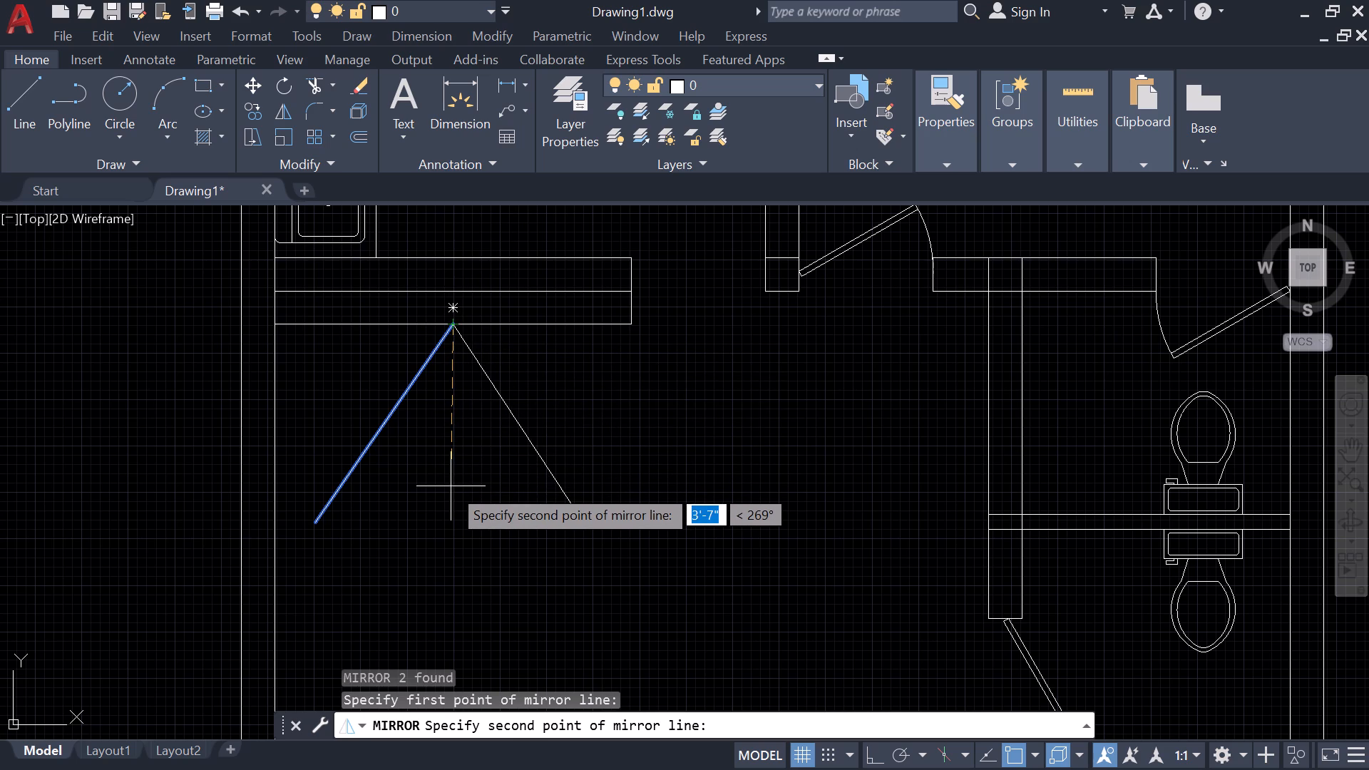
key("shift+F8")
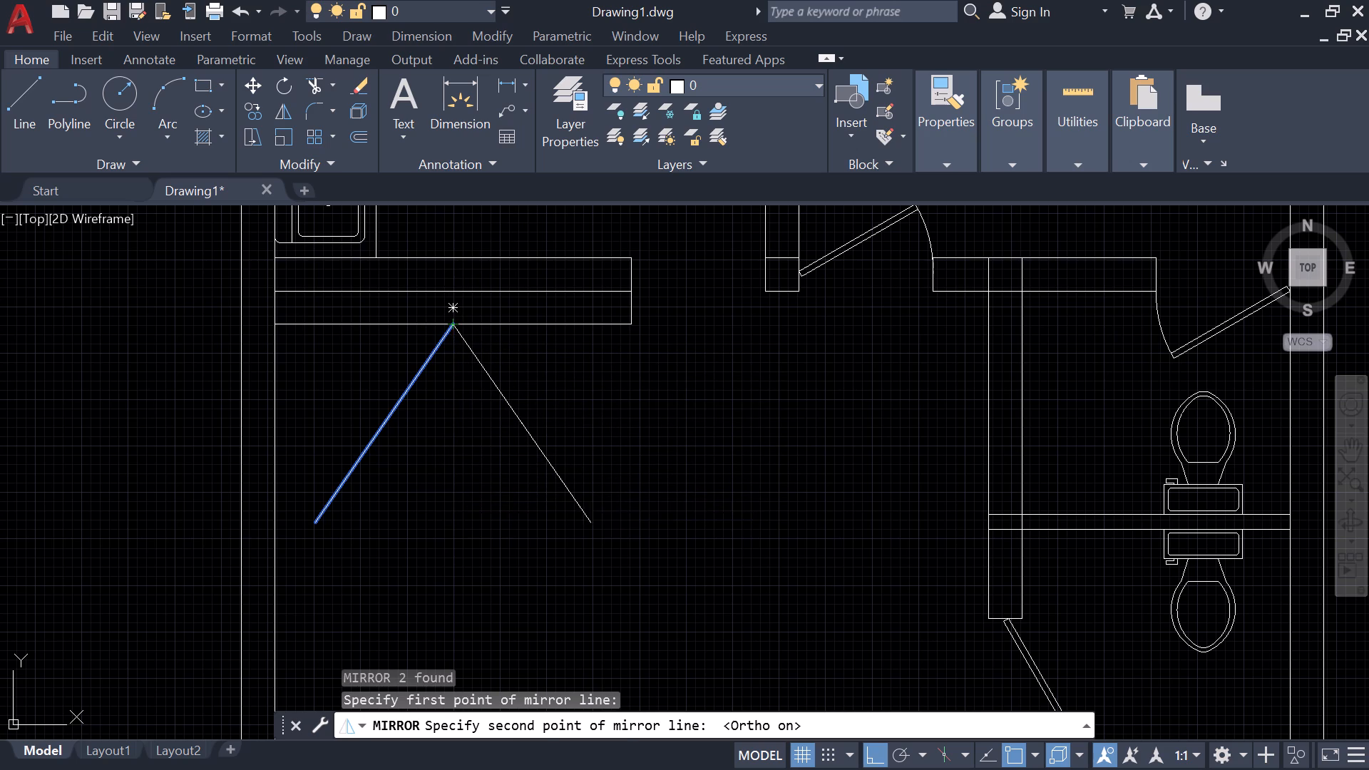
left_click(453, 486)
left_click_drag(513, 569, 453, 486)
key("Escape")
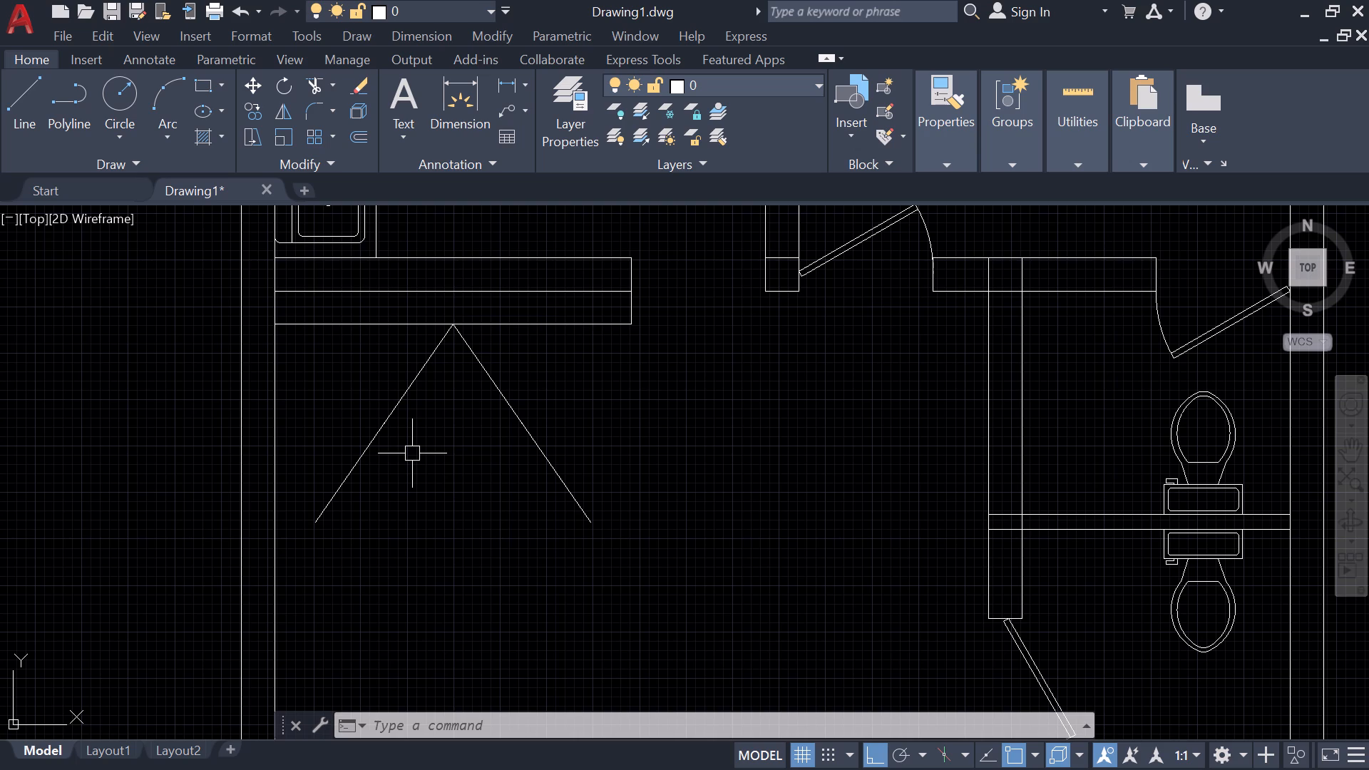
key("Escape")
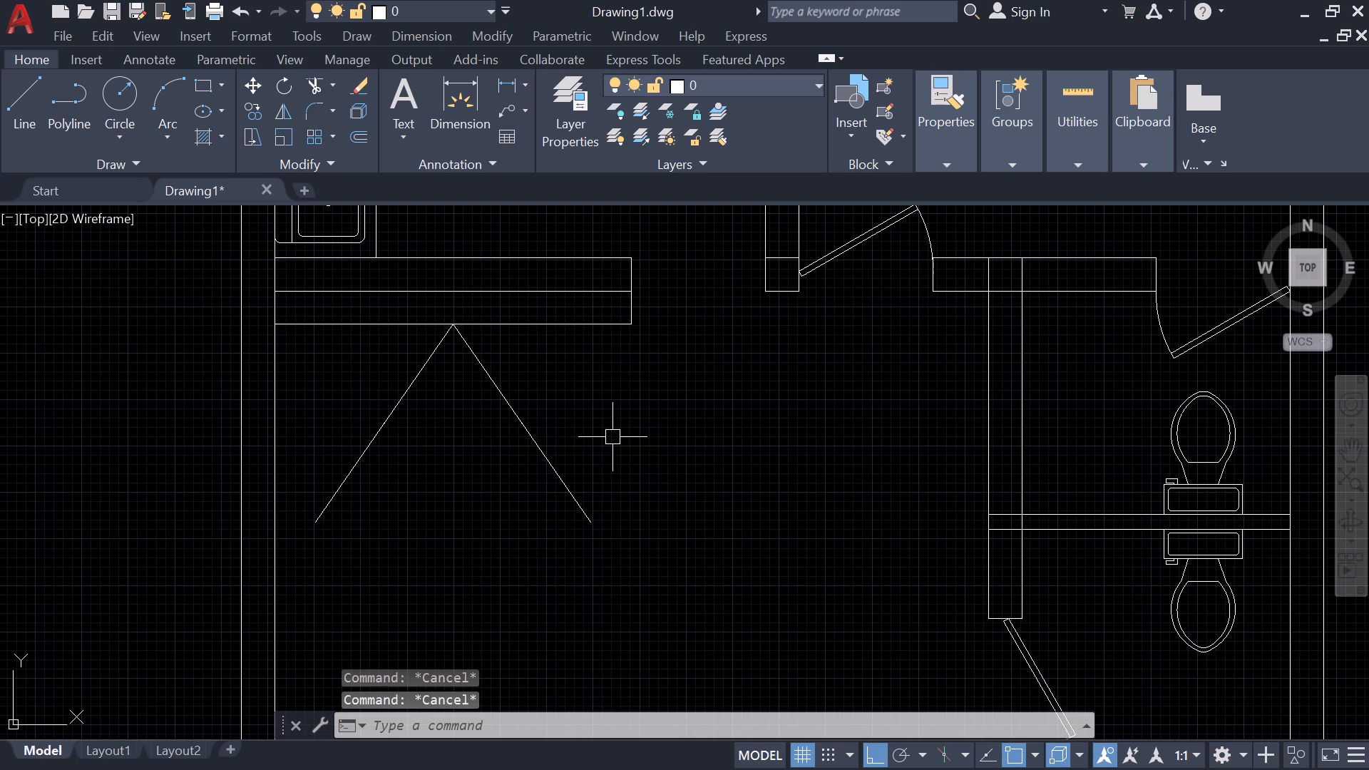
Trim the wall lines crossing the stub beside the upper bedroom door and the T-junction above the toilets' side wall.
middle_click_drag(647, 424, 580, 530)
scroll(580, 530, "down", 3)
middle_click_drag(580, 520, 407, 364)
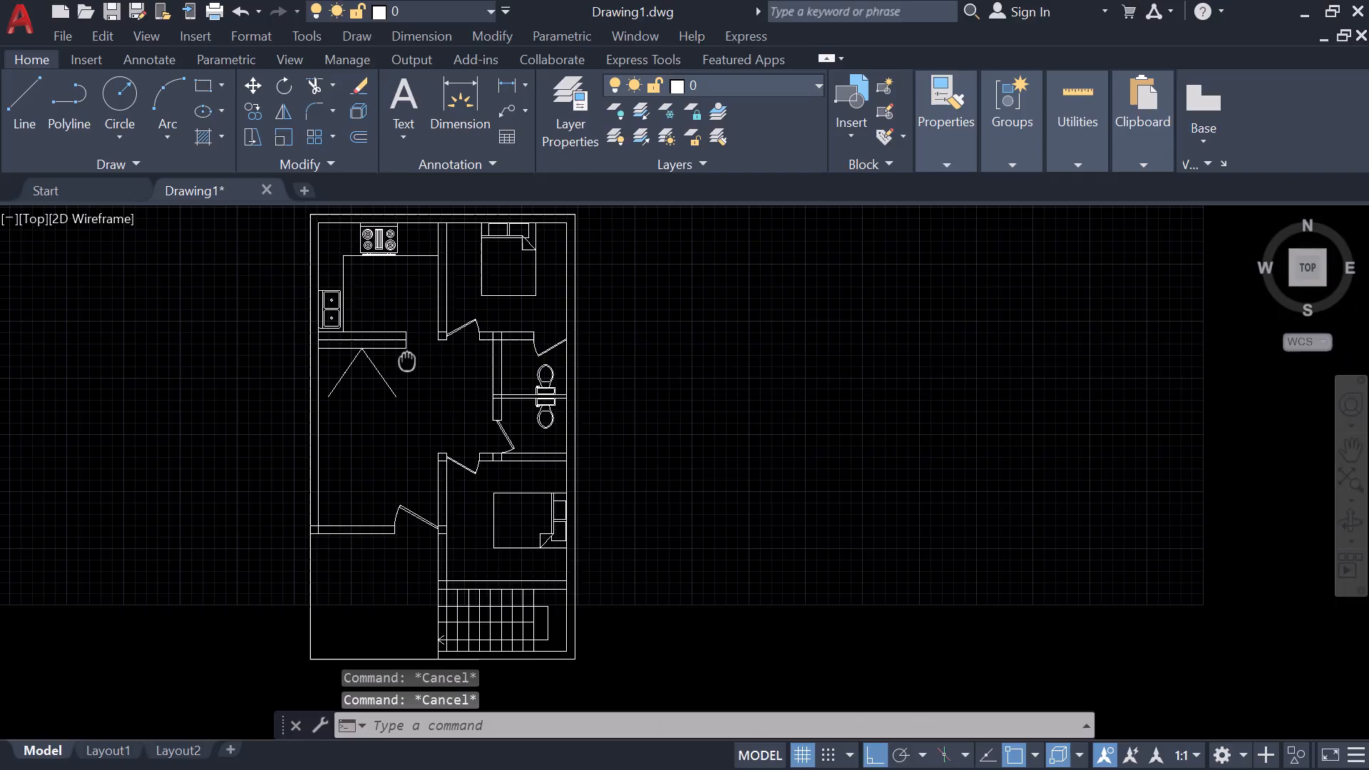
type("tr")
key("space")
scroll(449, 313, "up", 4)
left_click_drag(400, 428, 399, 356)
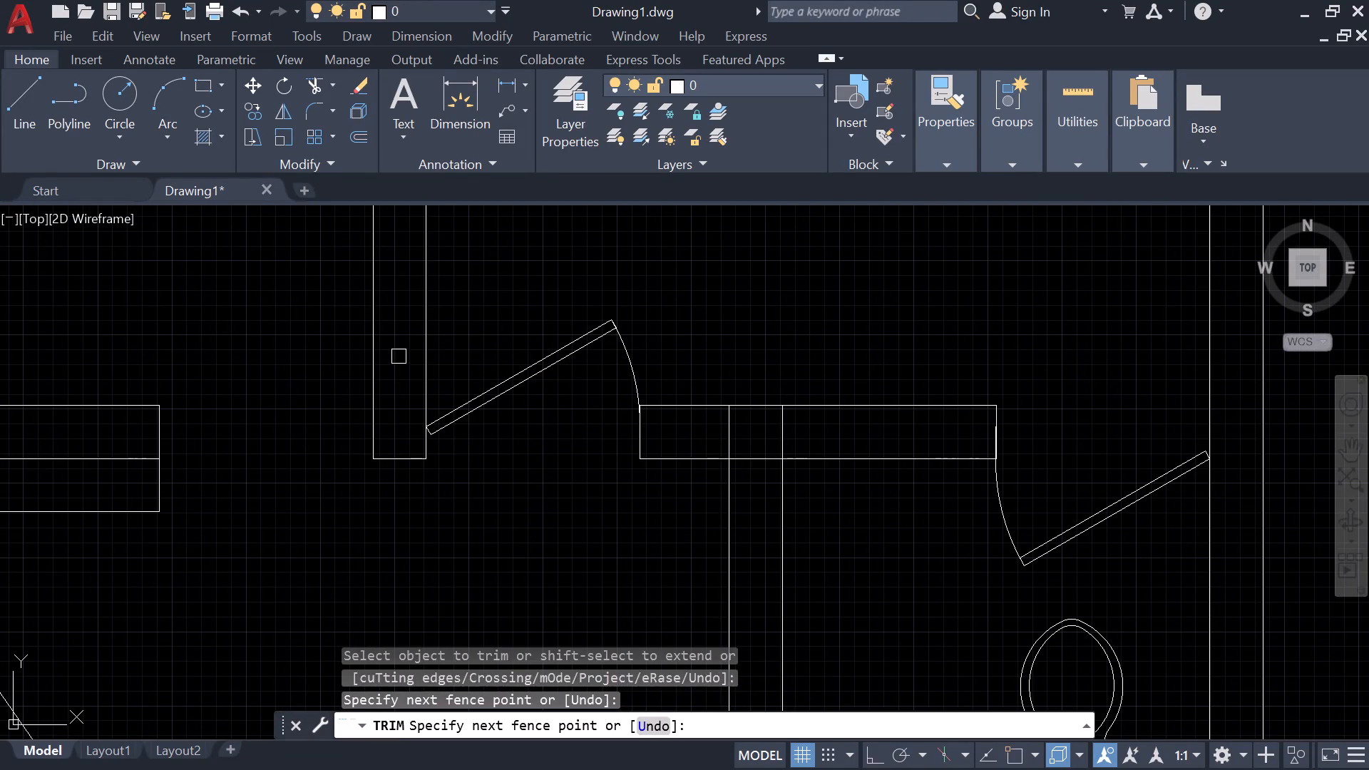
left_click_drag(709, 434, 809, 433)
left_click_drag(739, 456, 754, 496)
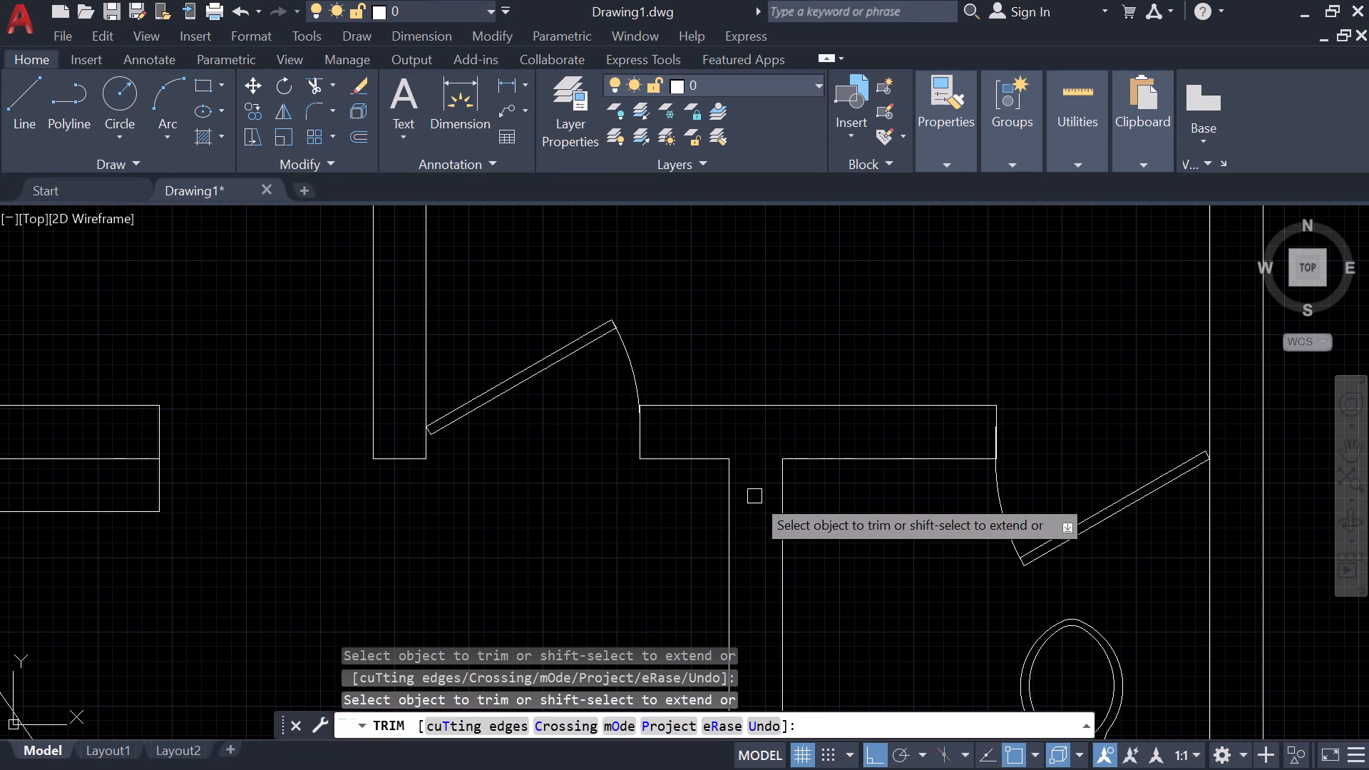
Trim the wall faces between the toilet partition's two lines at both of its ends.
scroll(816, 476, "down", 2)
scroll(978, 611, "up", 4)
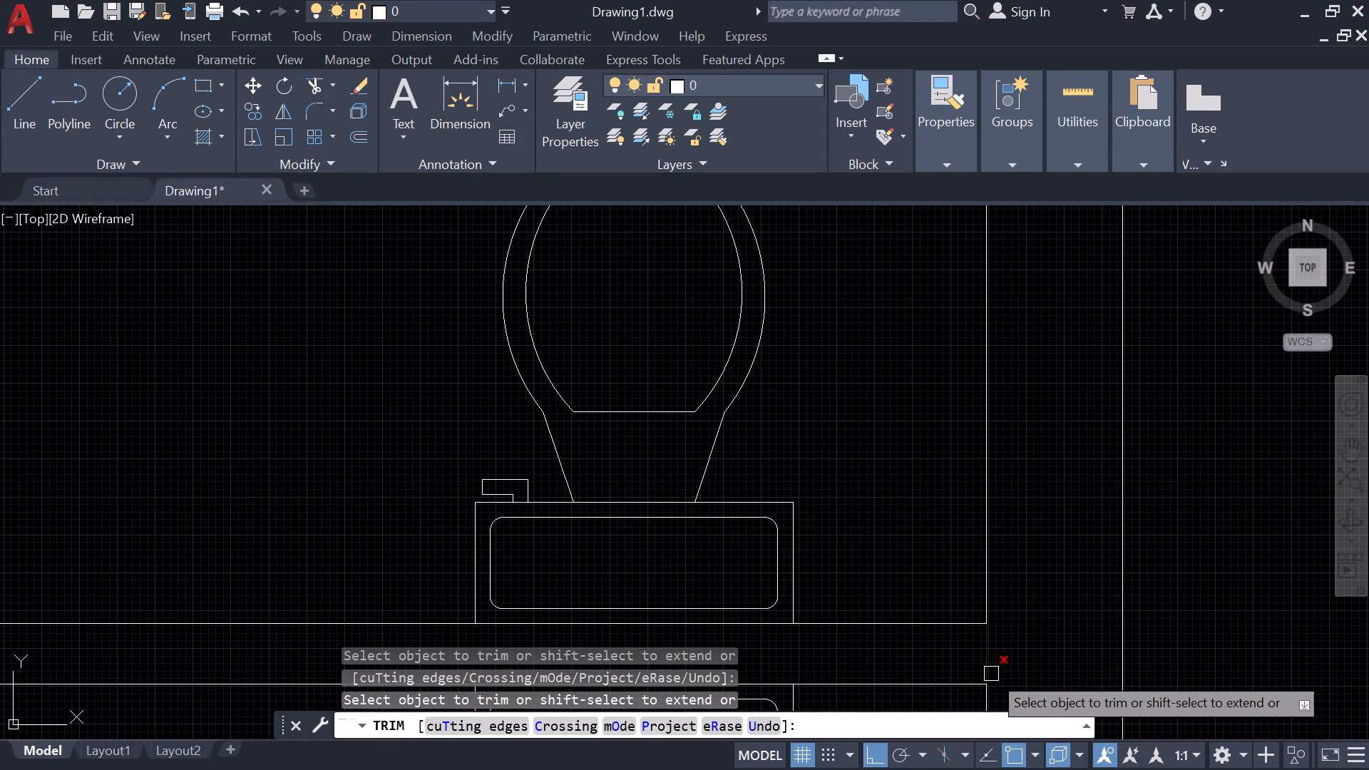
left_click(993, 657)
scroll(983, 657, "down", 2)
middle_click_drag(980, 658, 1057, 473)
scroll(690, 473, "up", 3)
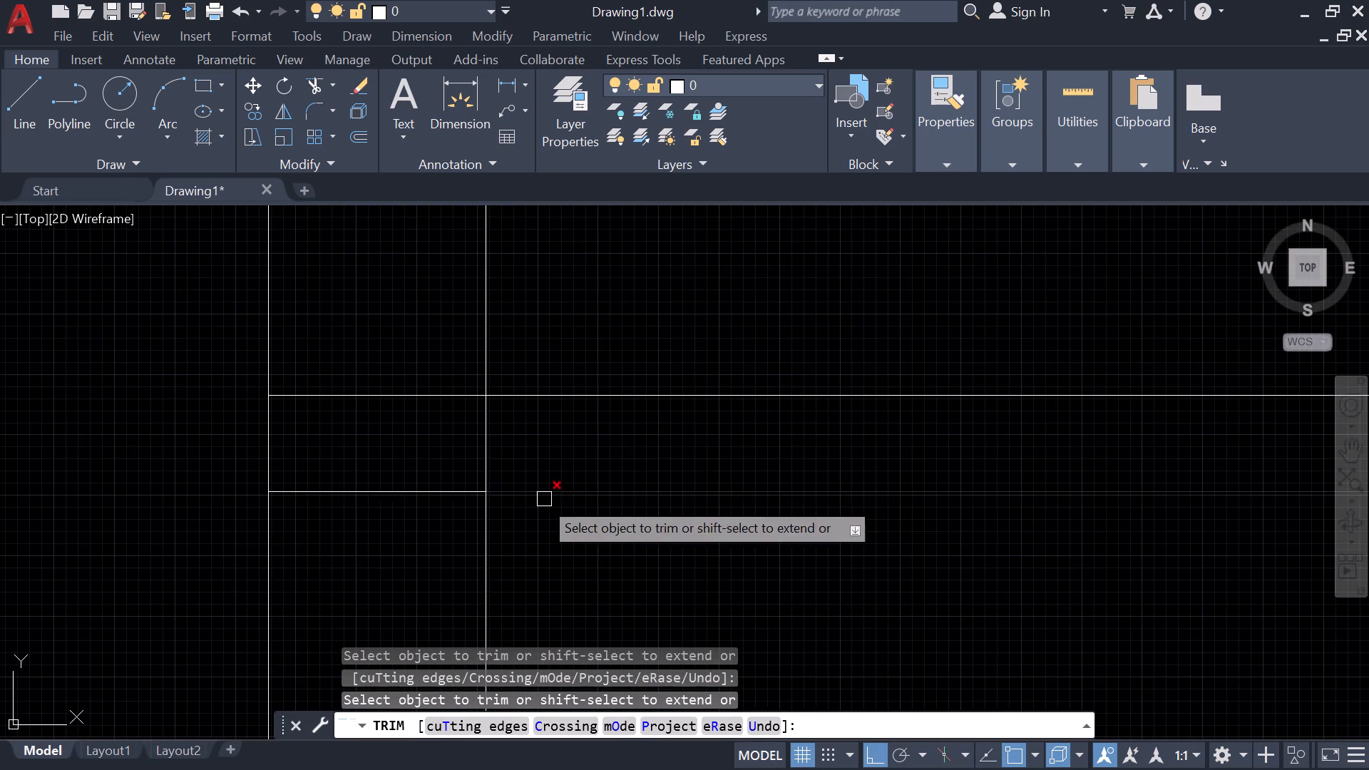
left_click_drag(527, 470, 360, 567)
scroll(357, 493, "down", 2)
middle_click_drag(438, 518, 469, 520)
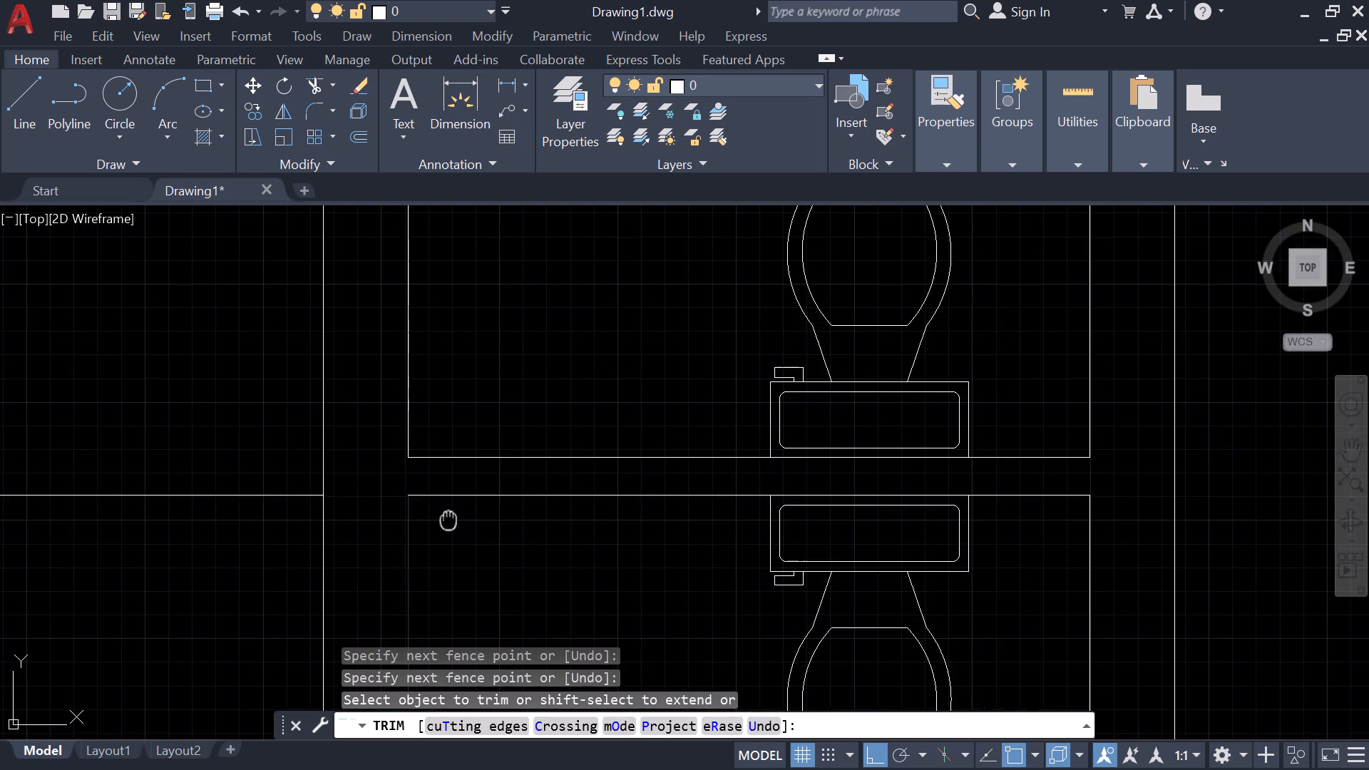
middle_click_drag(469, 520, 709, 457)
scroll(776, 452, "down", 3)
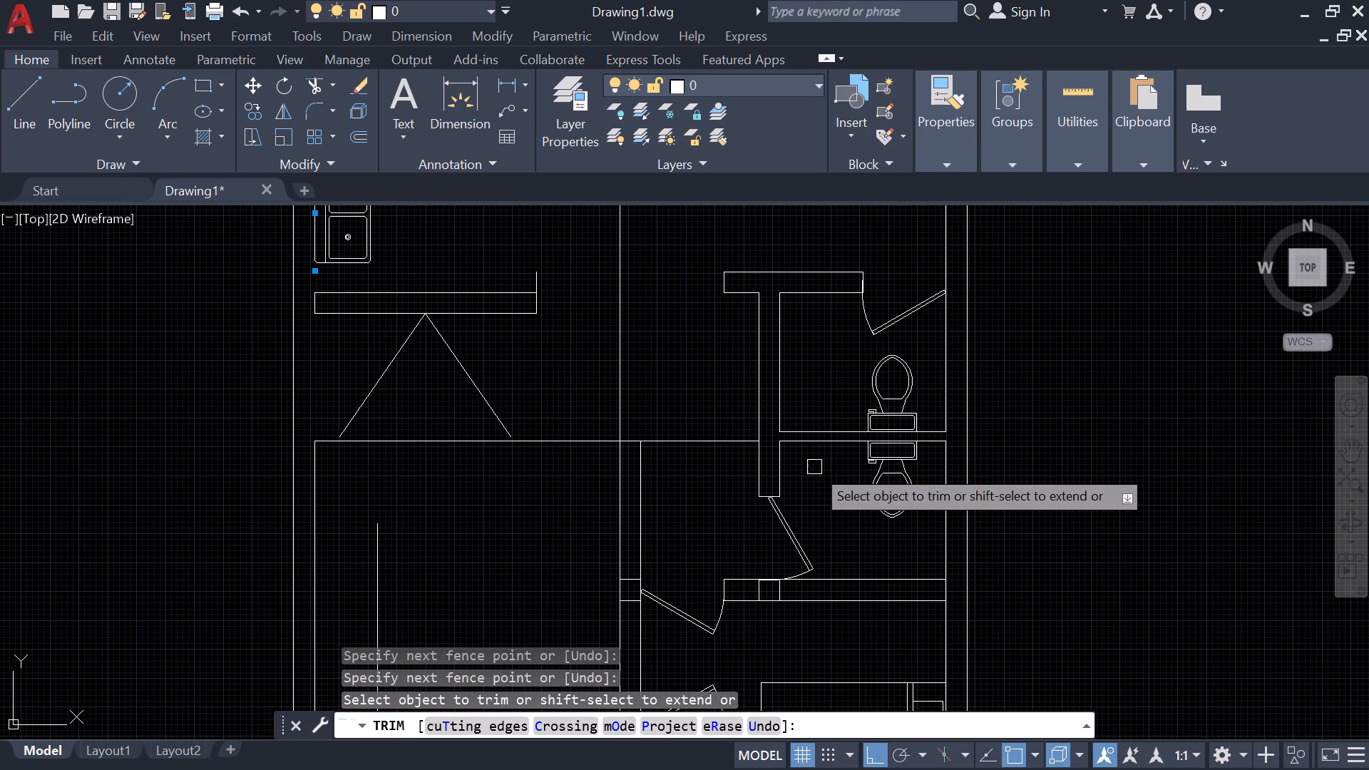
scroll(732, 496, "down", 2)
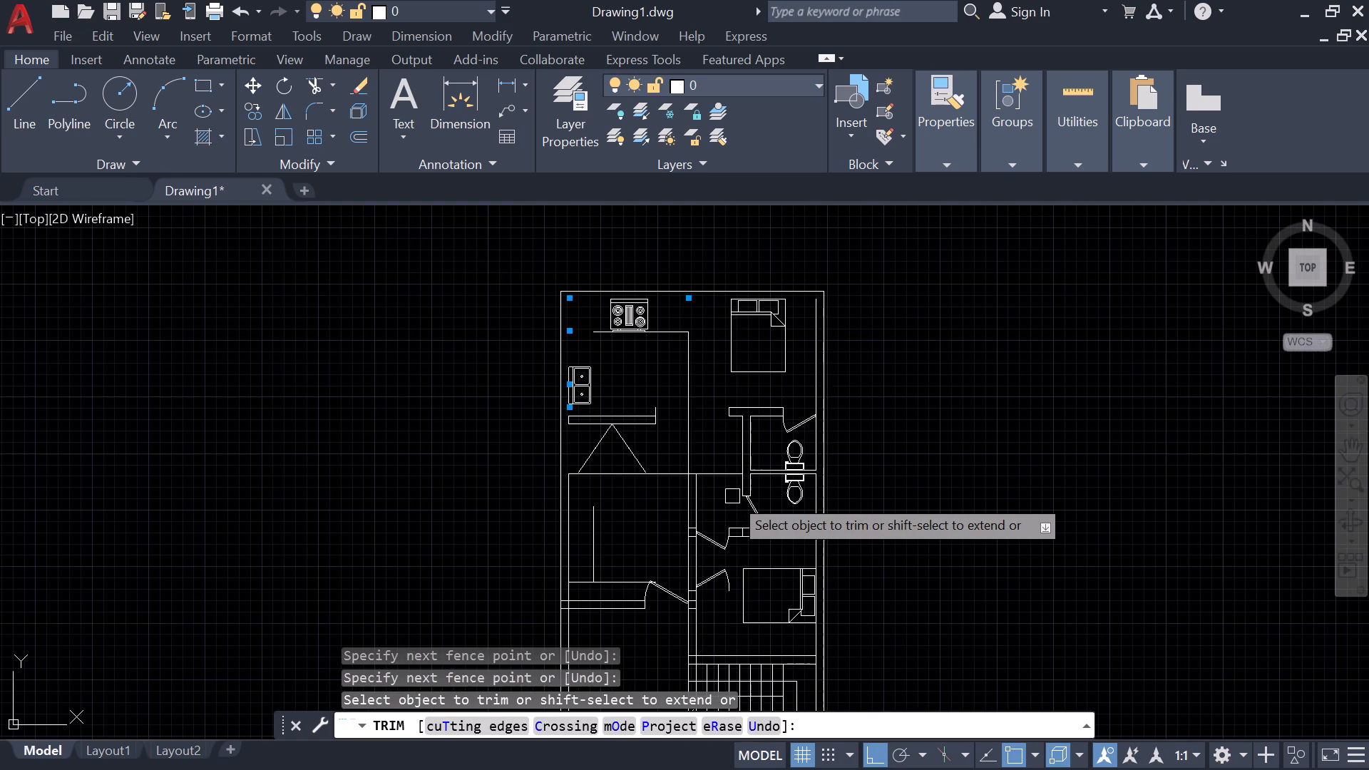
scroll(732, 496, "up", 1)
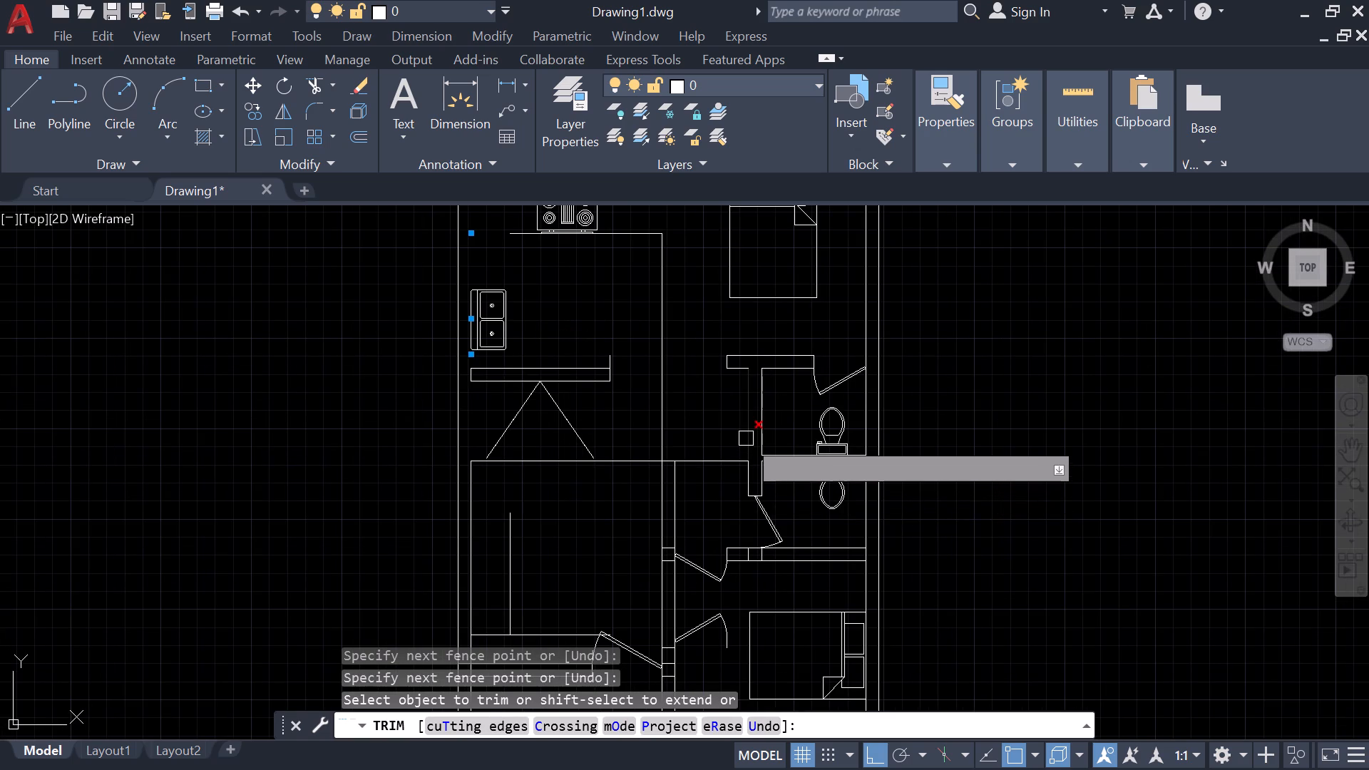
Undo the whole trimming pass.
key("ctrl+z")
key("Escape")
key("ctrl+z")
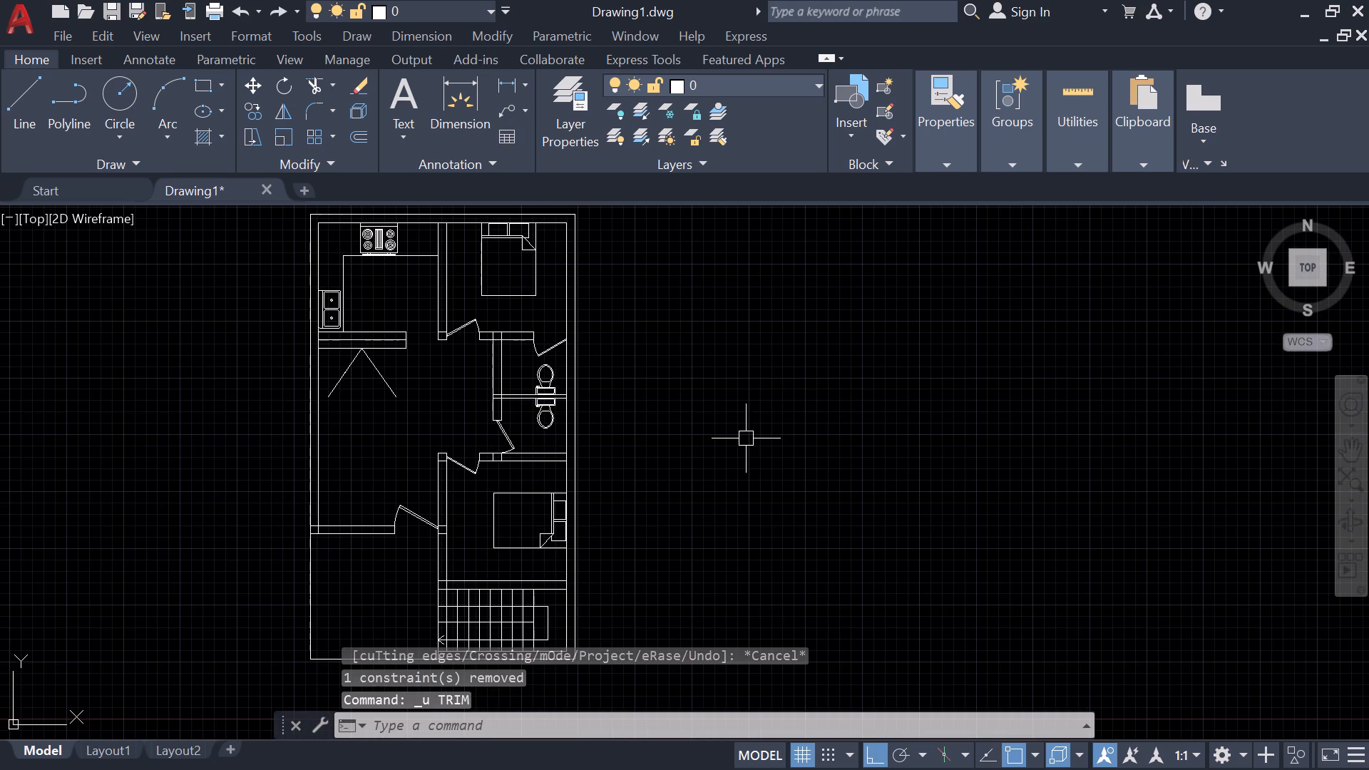
Trim both ends of the partition between the two toilets so its lines merge with the adjoining walls' inner faces.
key("Escape")
type("tr")
key("space")
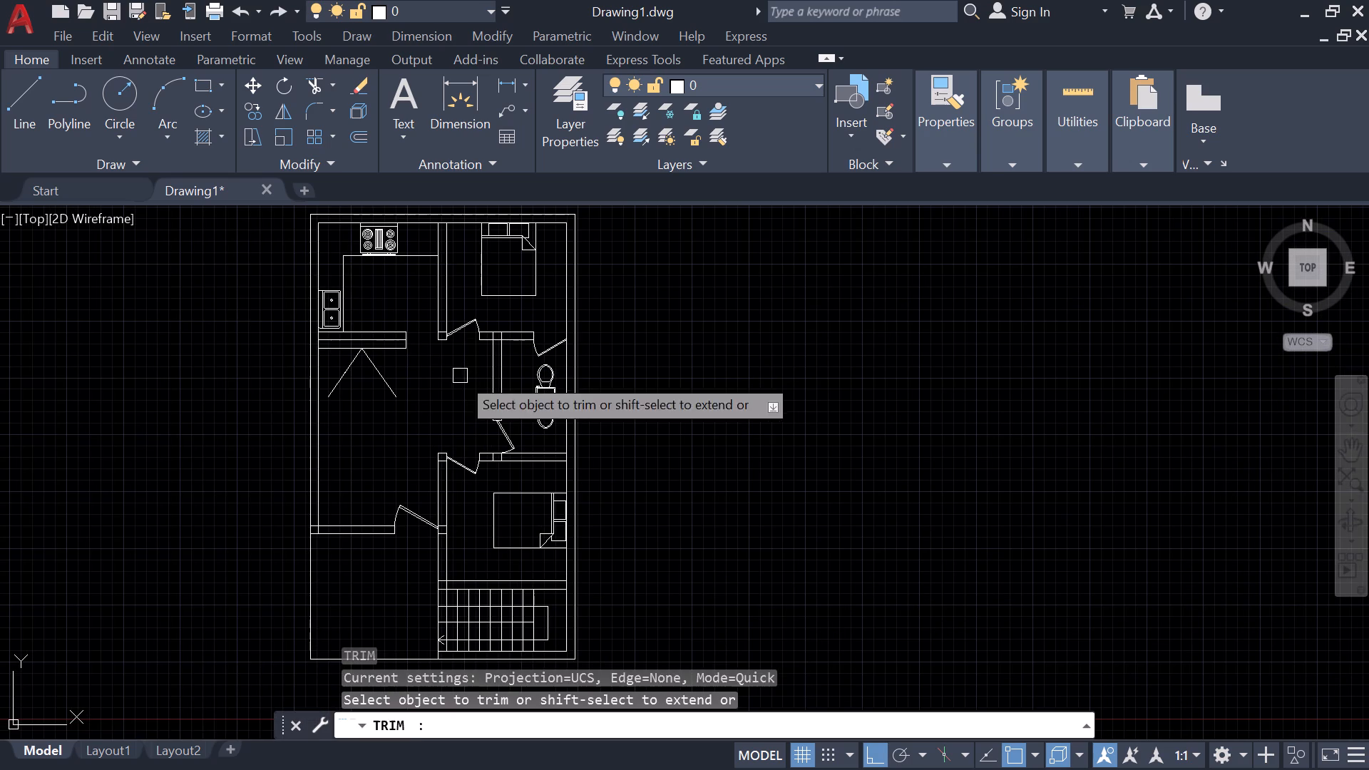
scroll(491, 379, "up", 4)
left_click_drag(508, 527, 518, 387)
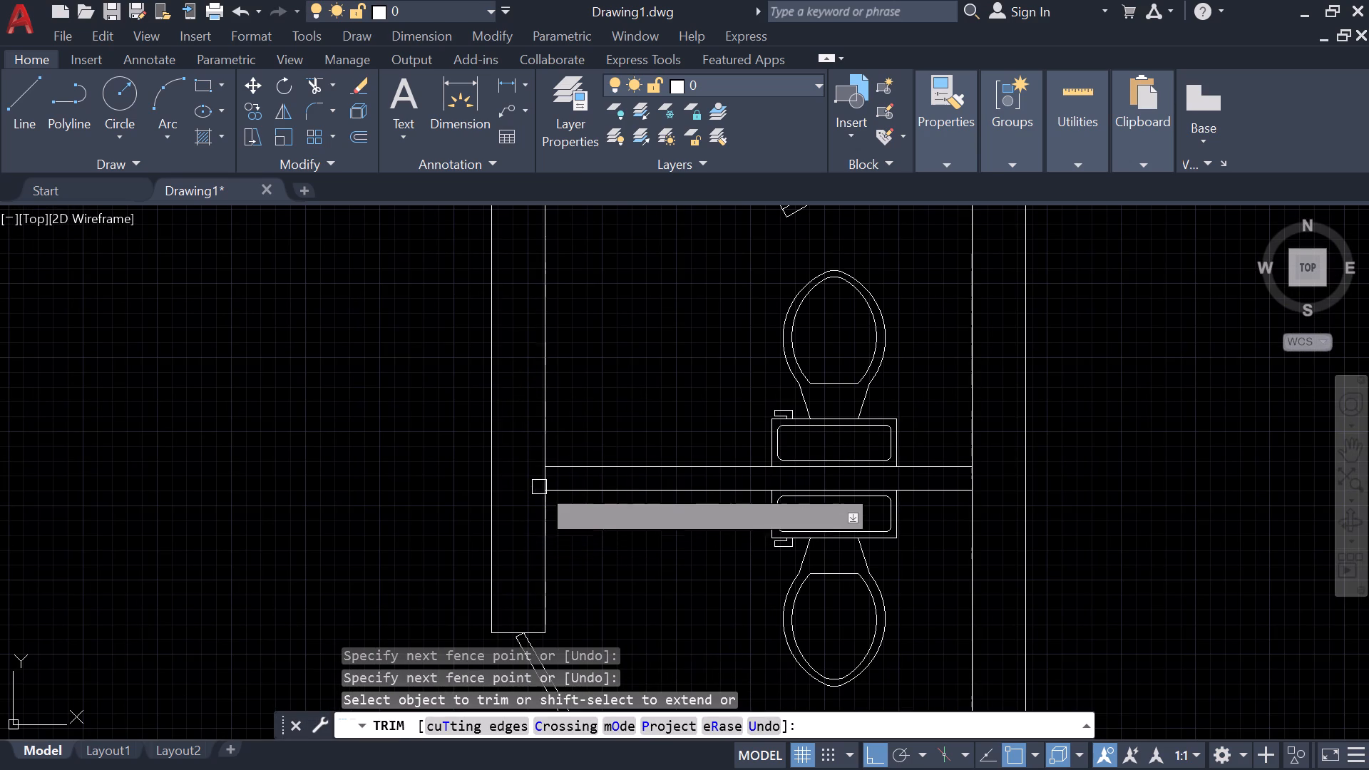
scroll(542, 484, "up", 1)
left_click(548, 475)
scroll(742, 475, "down", 1)
scroll(1023, 479, "up", 4)
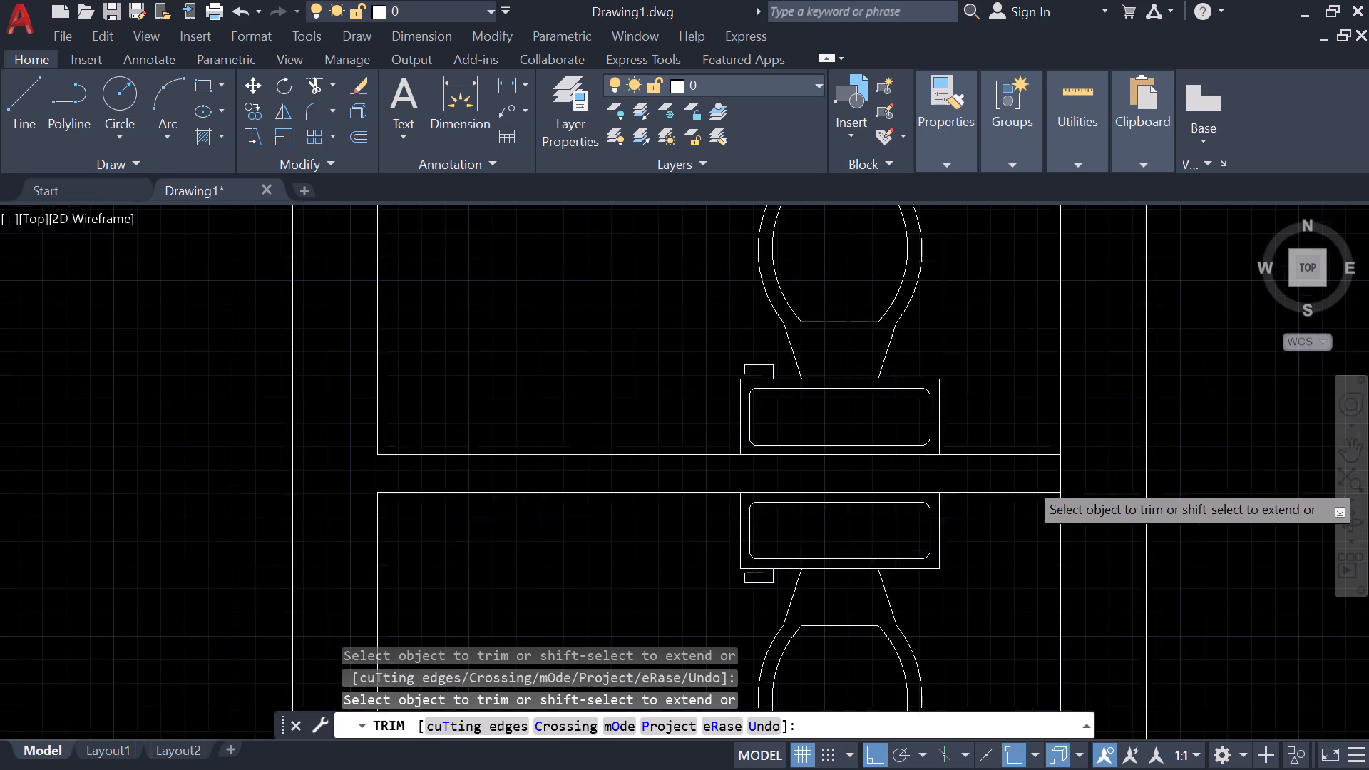
left_click_drag(1115, 464, 1189, 448)
scroll(1194, 438, "down", 3)
left_click(1212, 405)
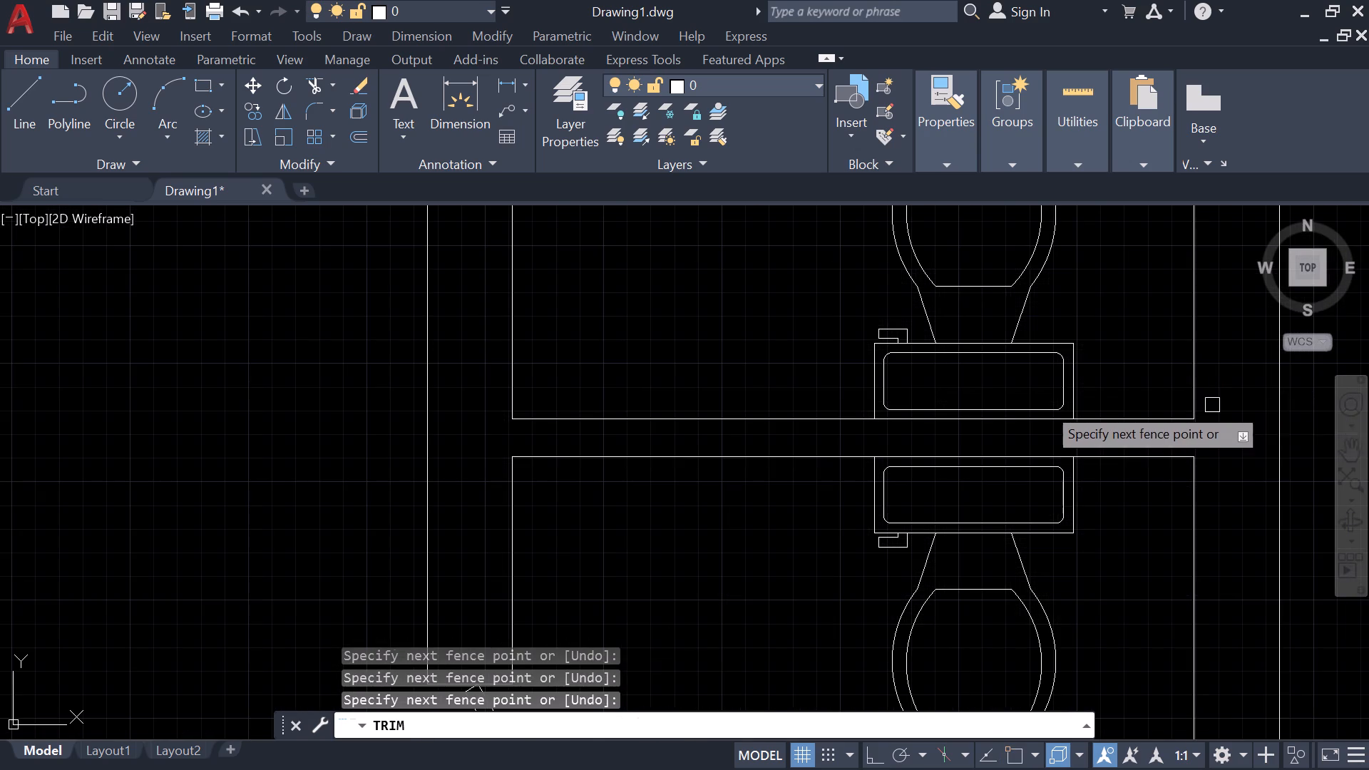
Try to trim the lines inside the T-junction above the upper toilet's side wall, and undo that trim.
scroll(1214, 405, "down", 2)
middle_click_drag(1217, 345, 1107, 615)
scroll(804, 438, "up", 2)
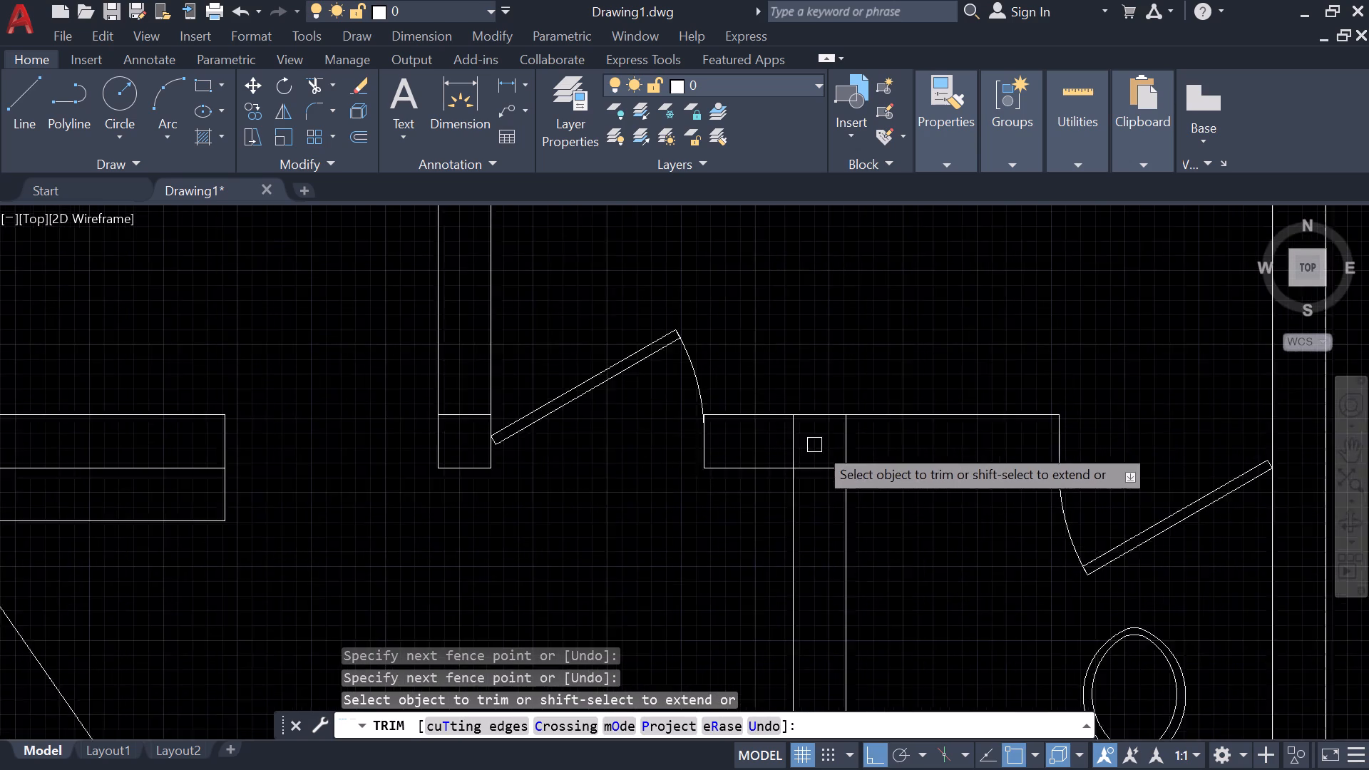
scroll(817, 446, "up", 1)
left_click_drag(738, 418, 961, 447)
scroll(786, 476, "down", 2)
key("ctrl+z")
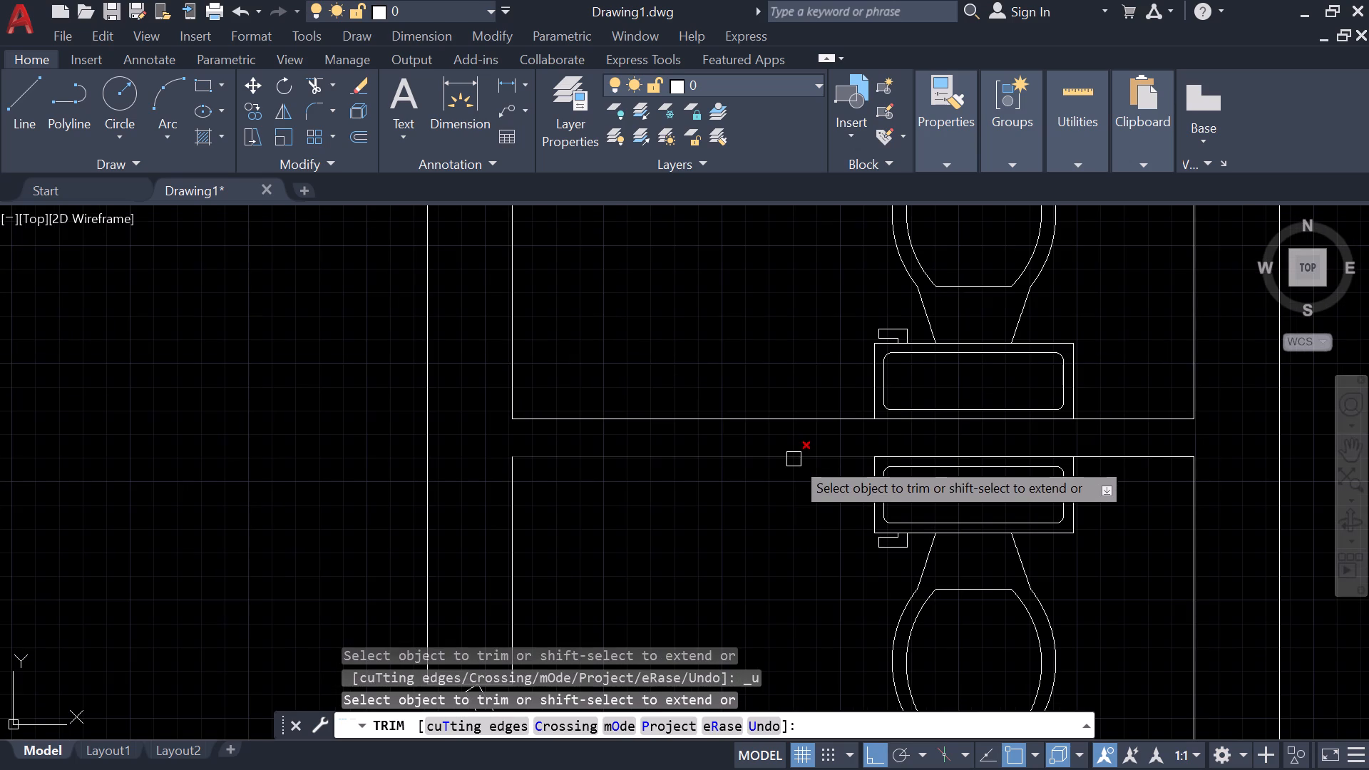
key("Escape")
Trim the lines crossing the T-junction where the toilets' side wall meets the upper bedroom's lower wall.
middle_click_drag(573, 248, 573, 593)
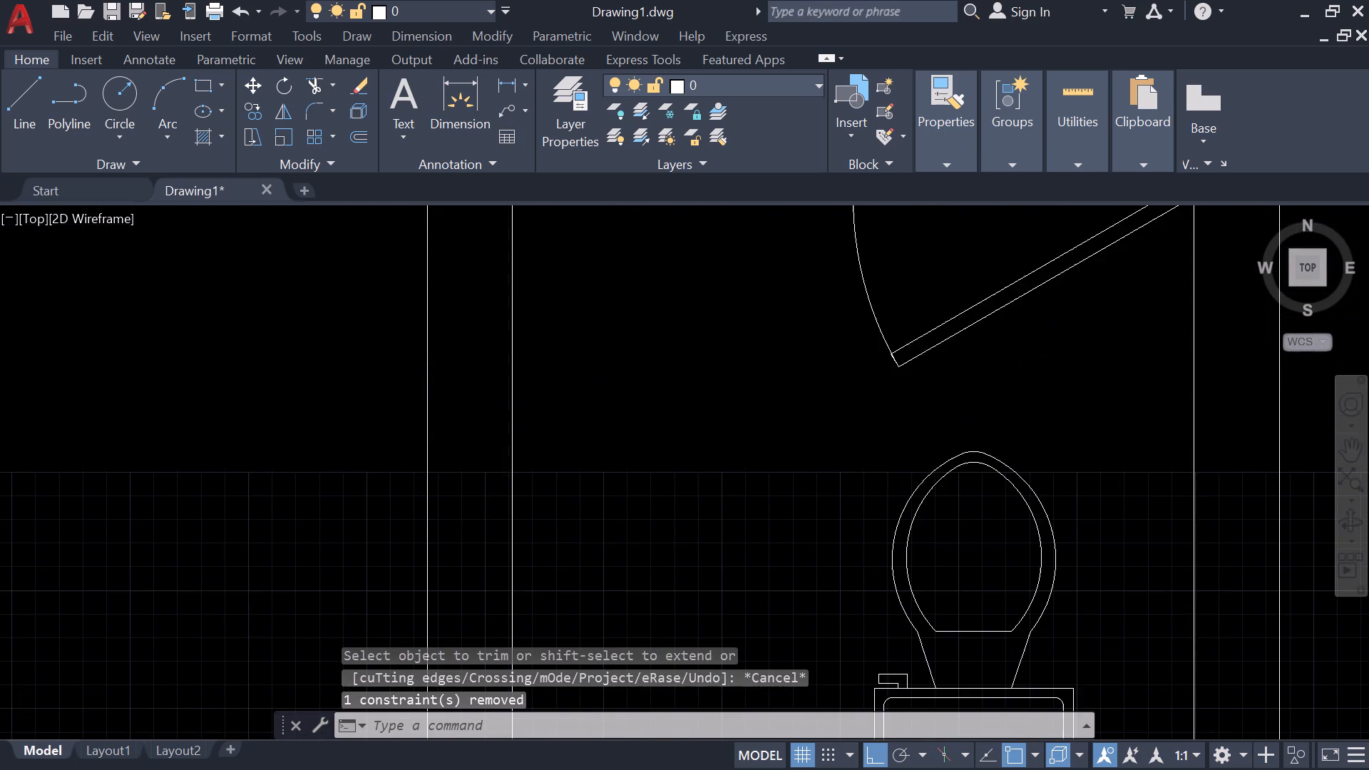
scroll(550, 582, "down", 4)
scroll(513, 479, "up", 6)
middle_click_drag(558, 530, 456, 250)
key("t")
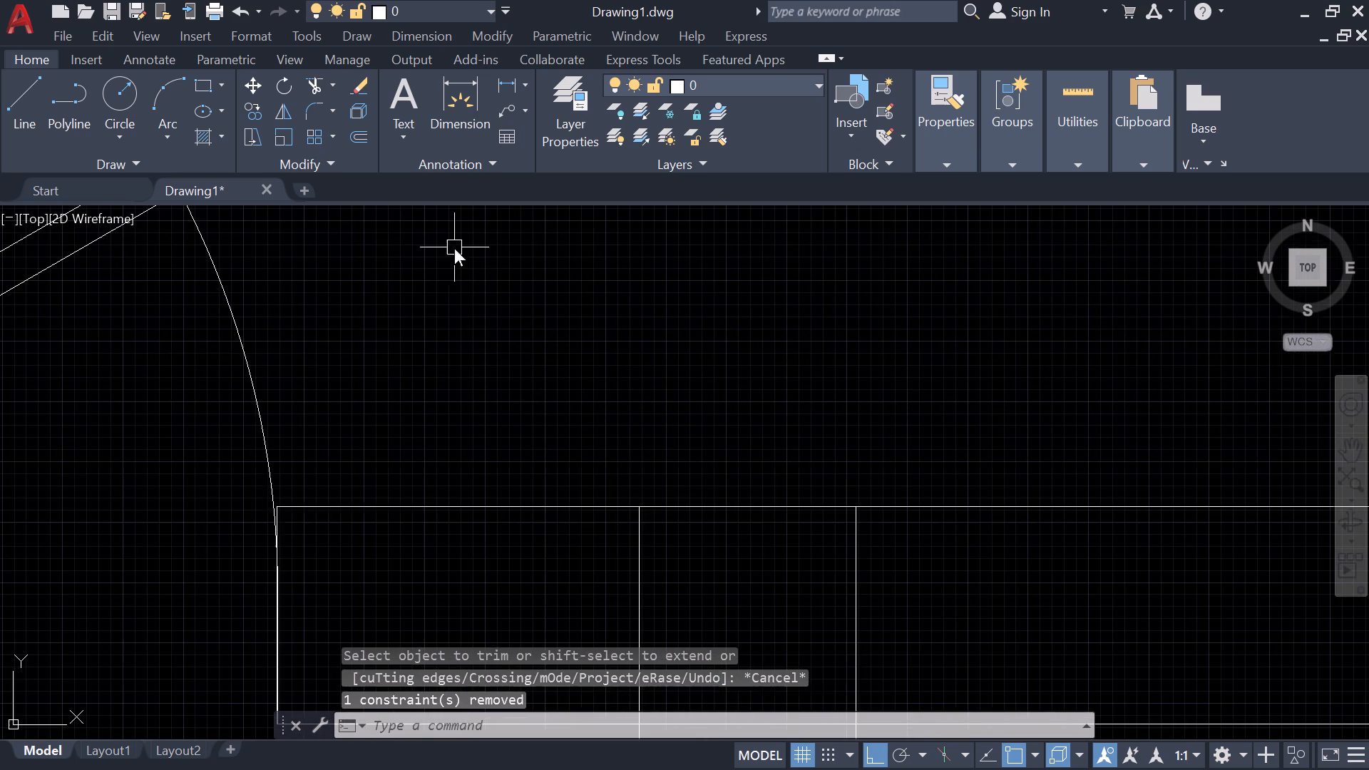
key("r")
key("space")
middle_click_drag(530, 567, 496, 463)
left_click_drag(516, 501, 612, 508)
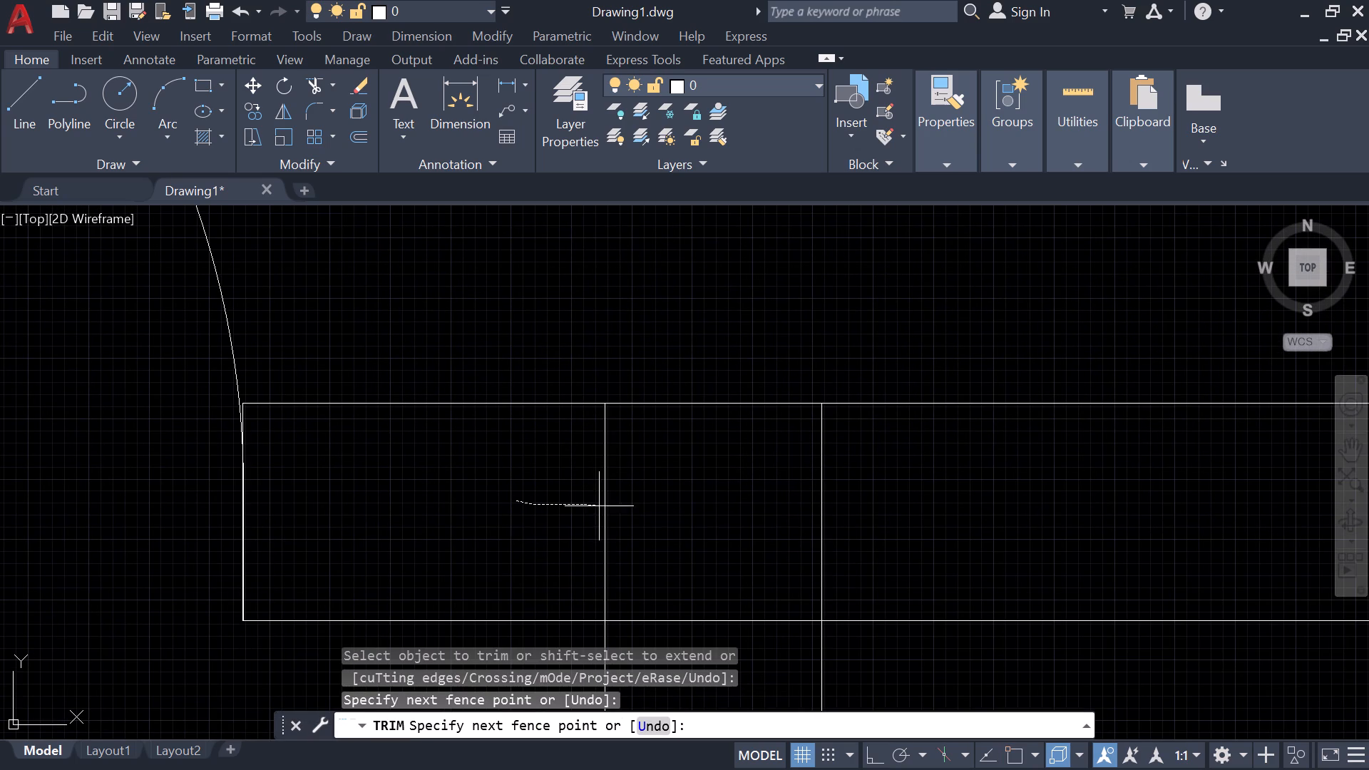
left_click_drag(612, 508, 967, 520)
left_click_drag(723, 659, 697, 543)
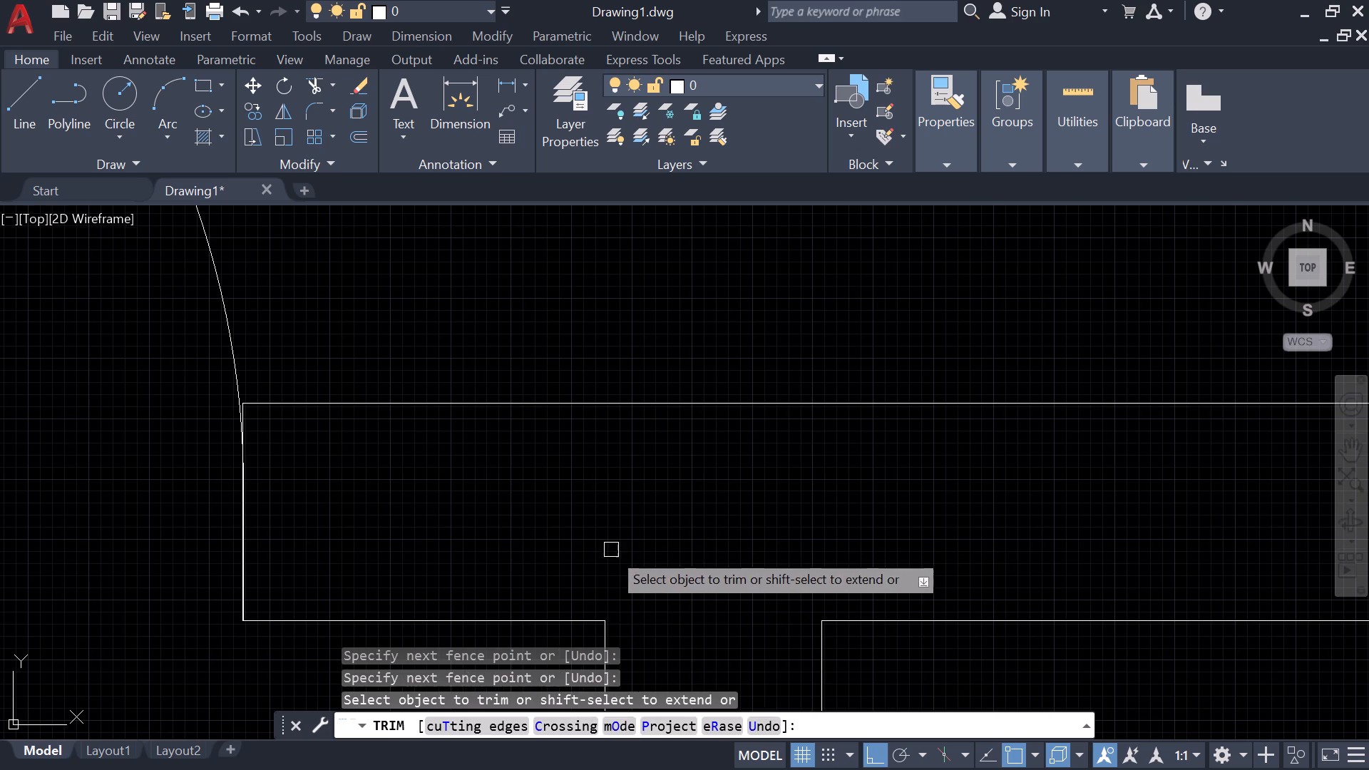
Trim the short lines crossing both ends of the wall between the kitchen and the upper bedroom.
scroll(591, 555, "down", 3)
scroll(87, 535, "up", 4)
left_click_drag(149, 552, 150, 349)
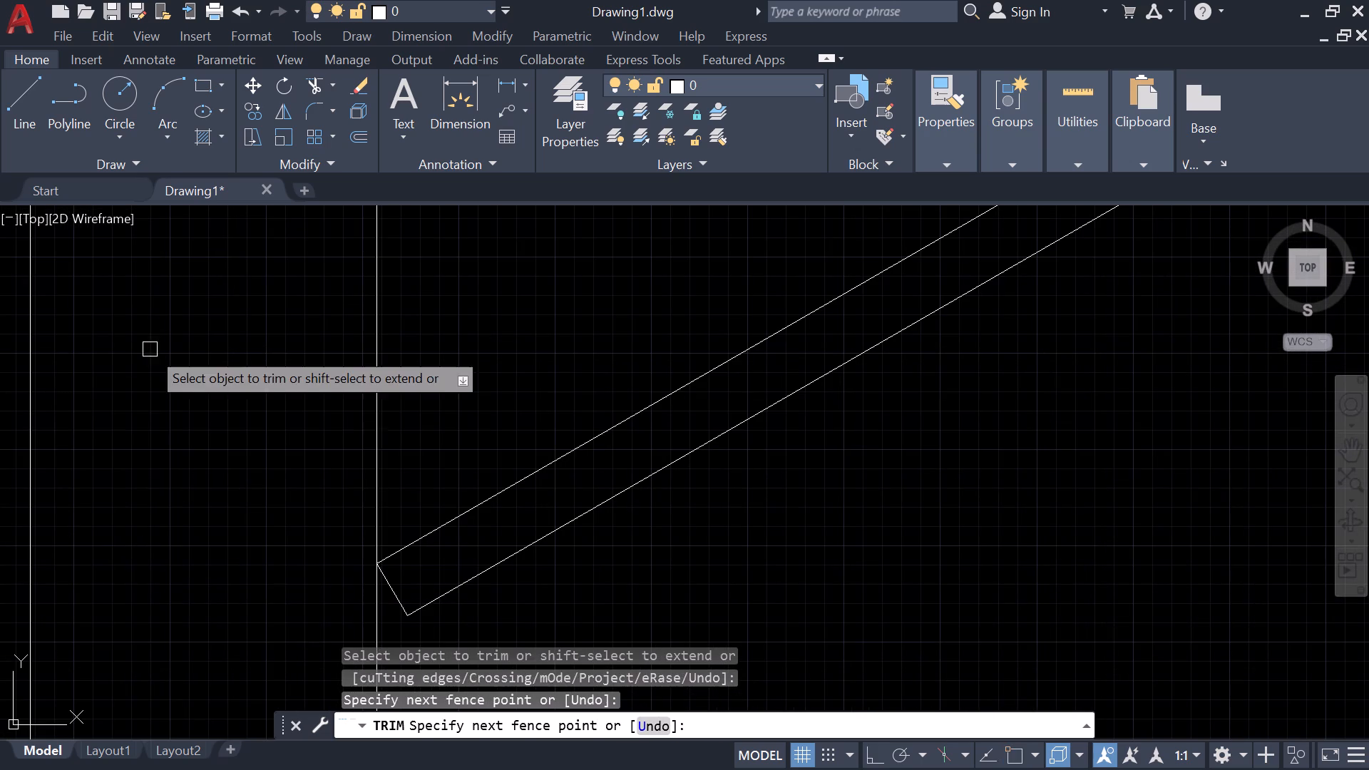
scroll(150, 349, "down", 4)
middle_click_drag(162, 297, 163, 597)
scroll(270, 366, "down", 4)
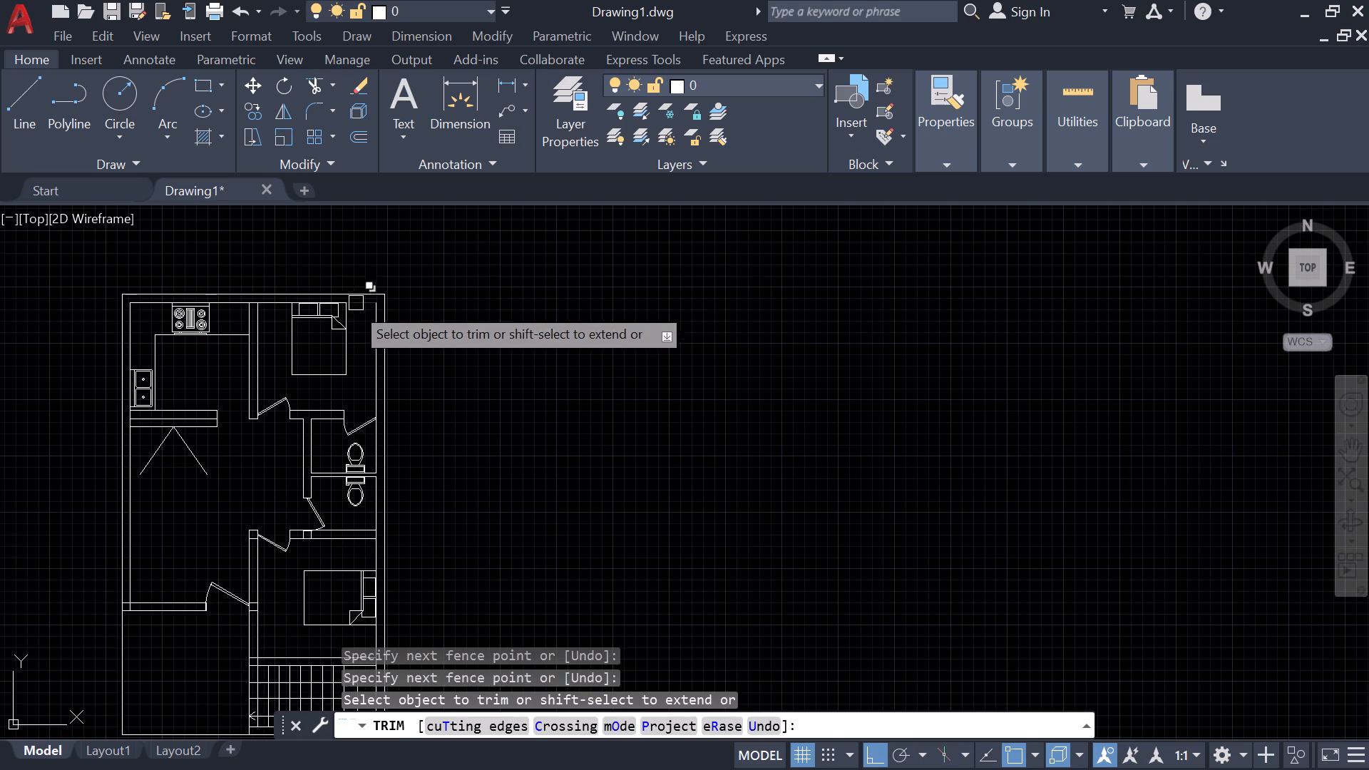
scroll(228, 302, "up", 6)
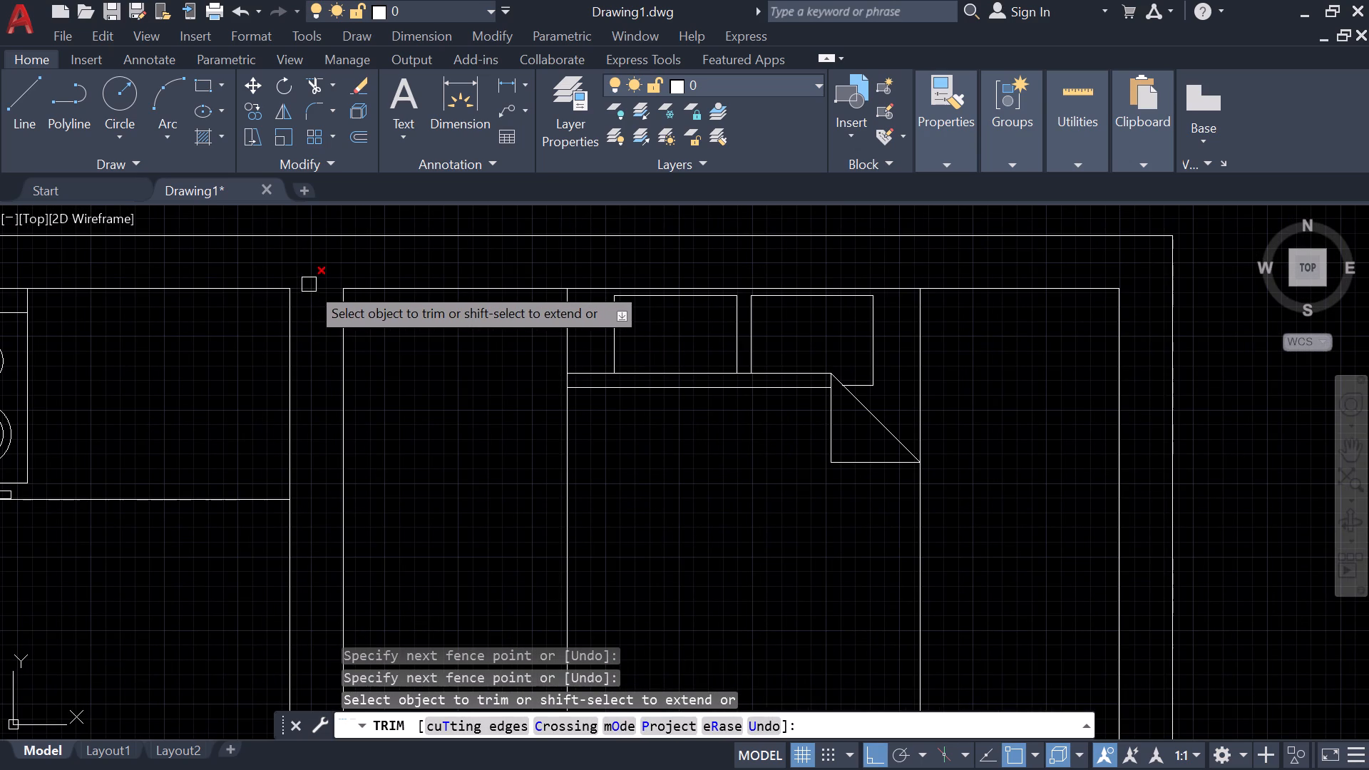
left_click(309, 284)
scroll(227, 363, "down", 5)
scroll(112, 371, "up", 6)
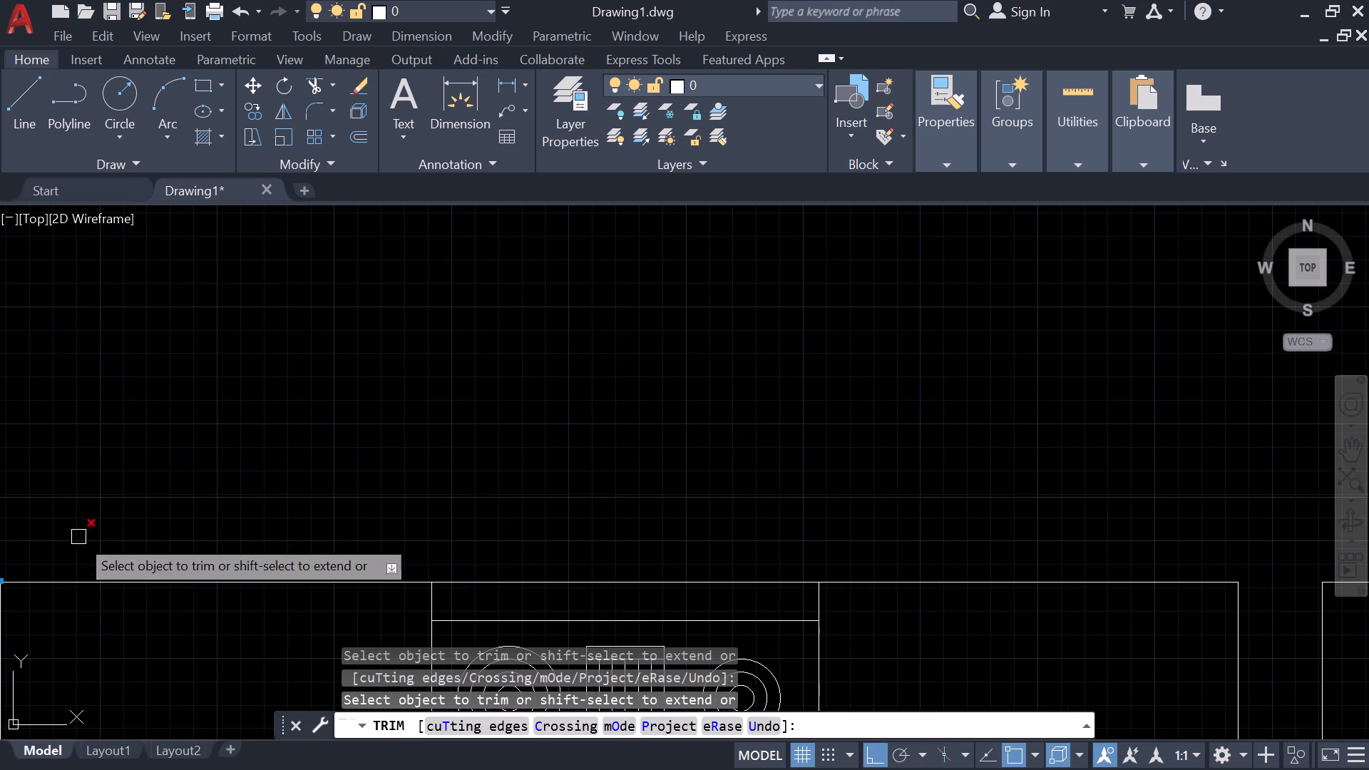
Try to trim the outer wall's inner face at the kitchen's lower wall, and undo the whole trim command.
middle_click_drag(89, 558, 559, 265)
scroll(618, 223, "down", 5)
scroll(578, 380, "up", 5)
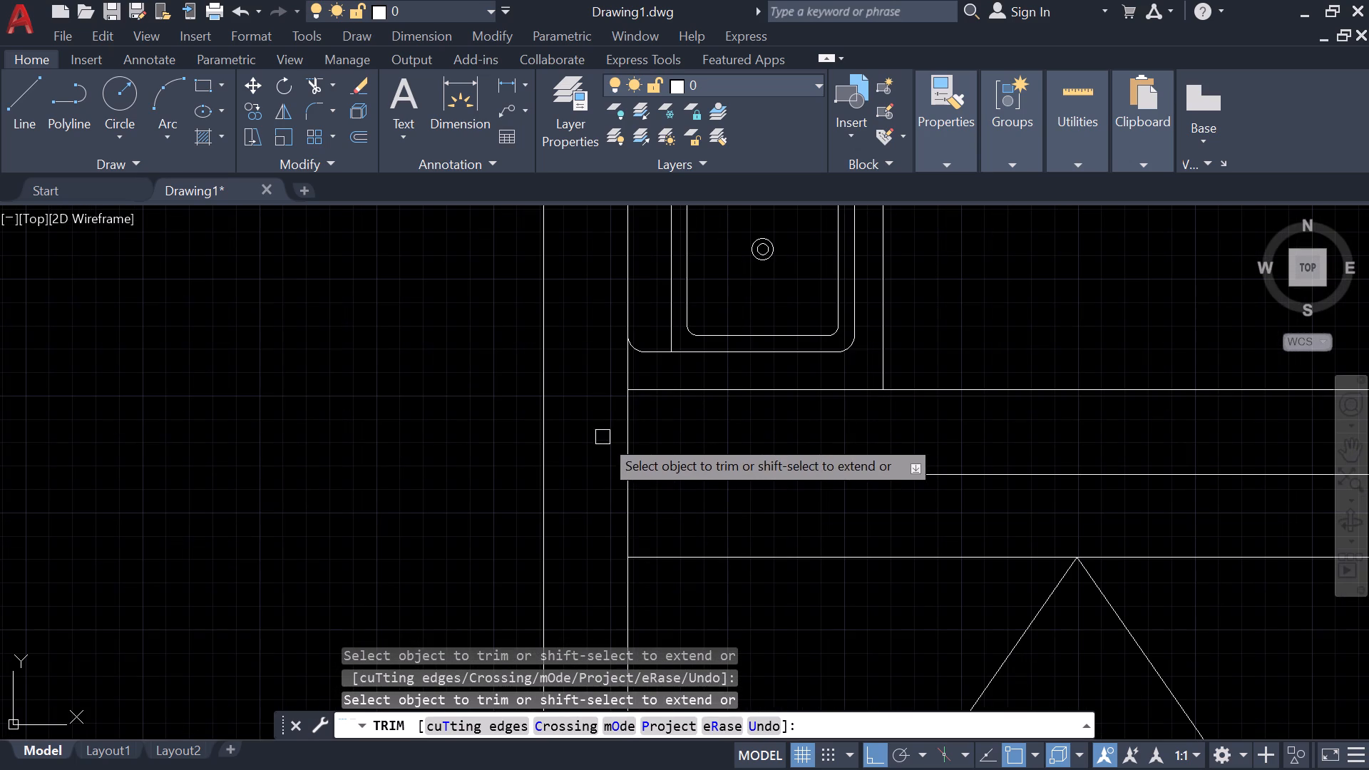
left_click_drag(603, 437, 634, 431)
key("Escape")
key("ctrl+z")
Trim the outer wall's inner face where the kitchen's lower wall joins it, between that wall's two lines.
scroll(630, 441, "down", 5)
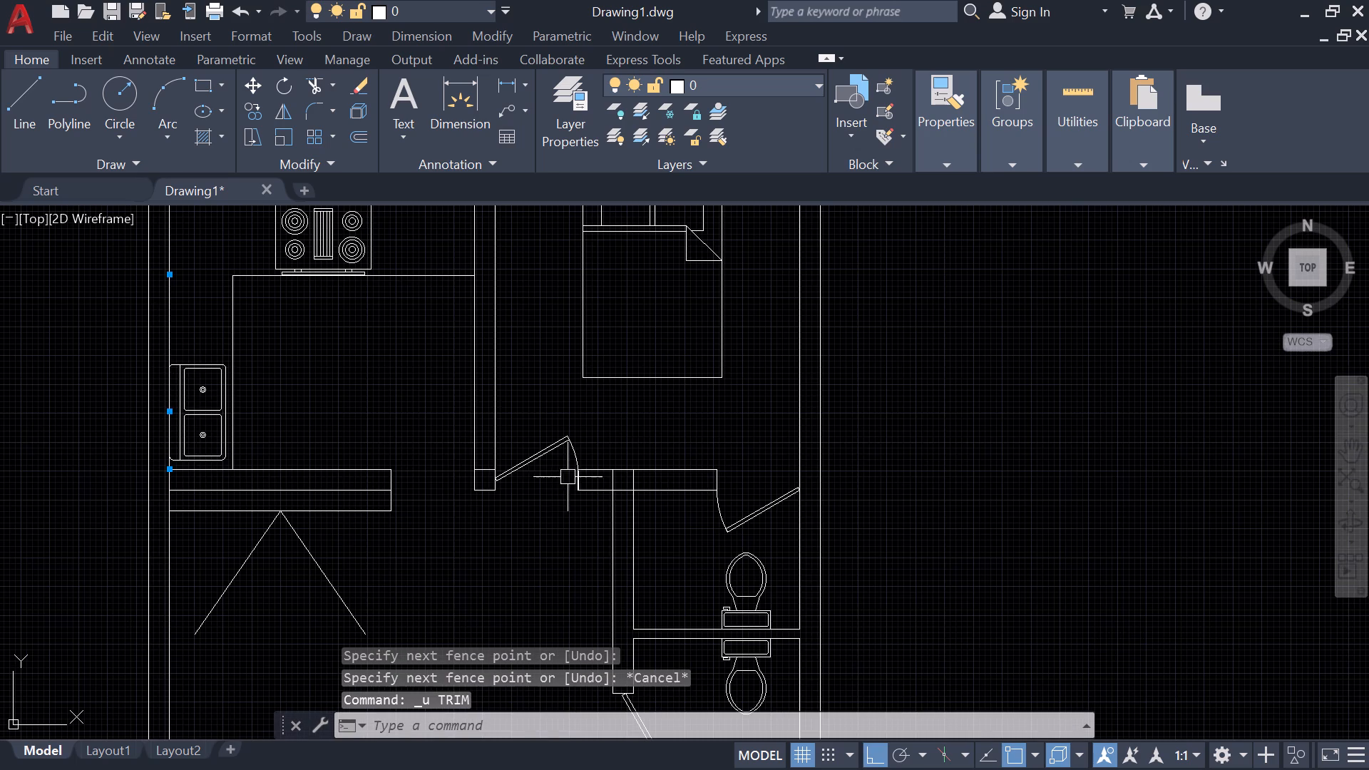
scroll(154, 476, "up", 4)
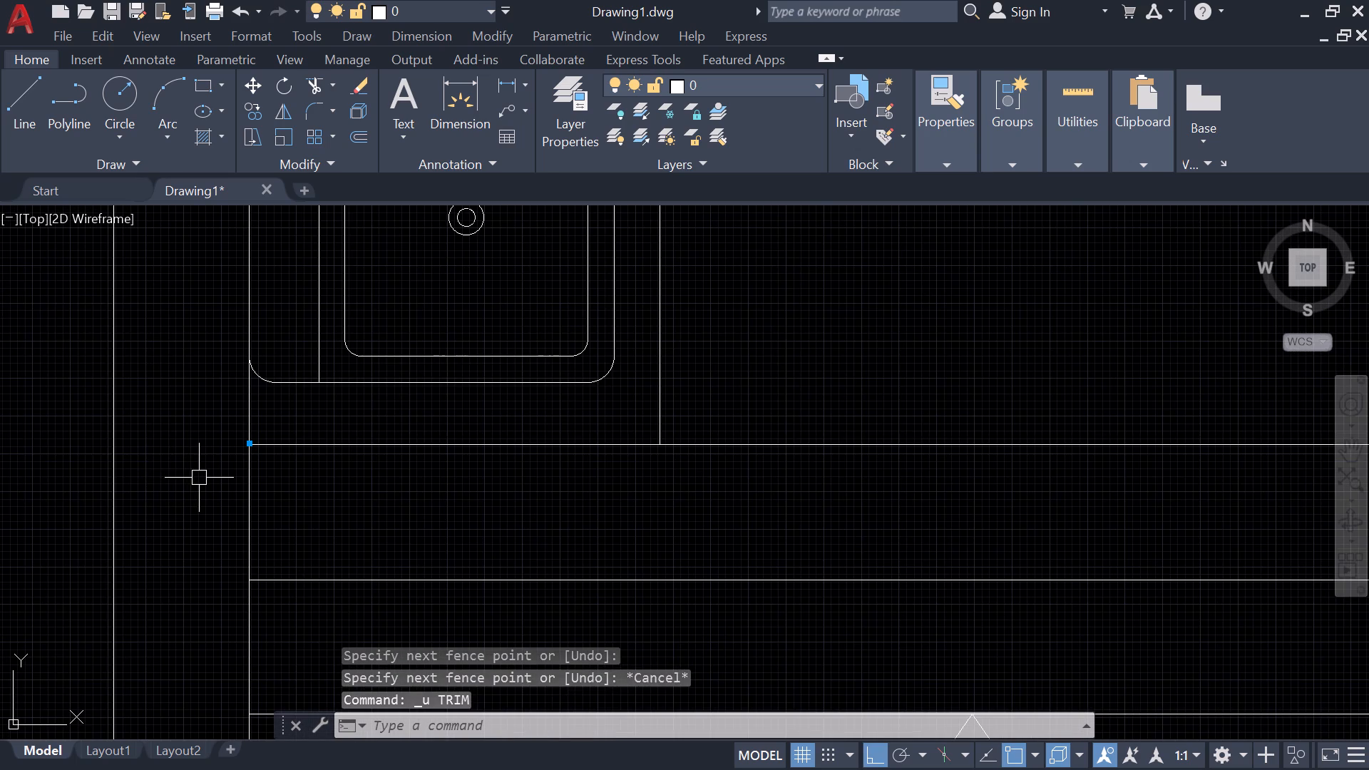
key("Escape")
type("tr")
key("space")
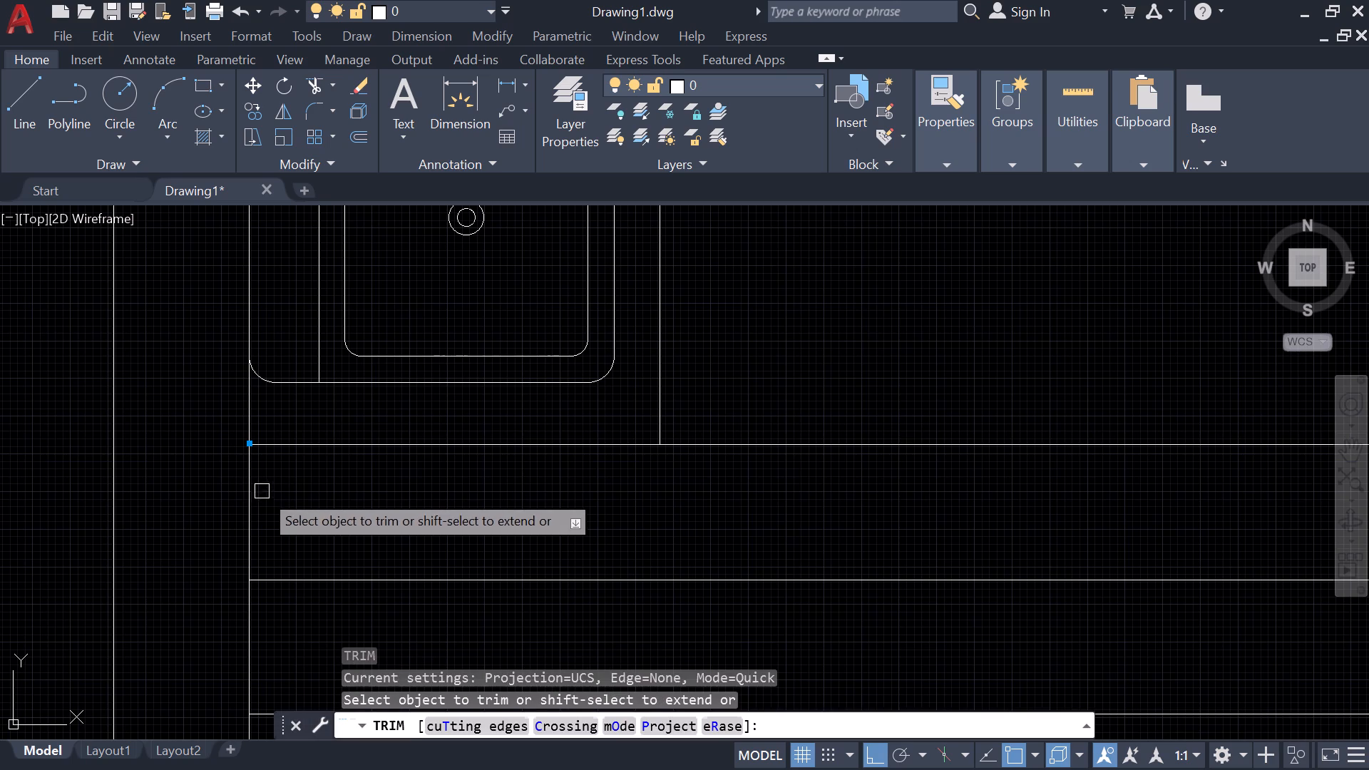
left_click(246, 510)
scroll(336, 527, "down", 2)
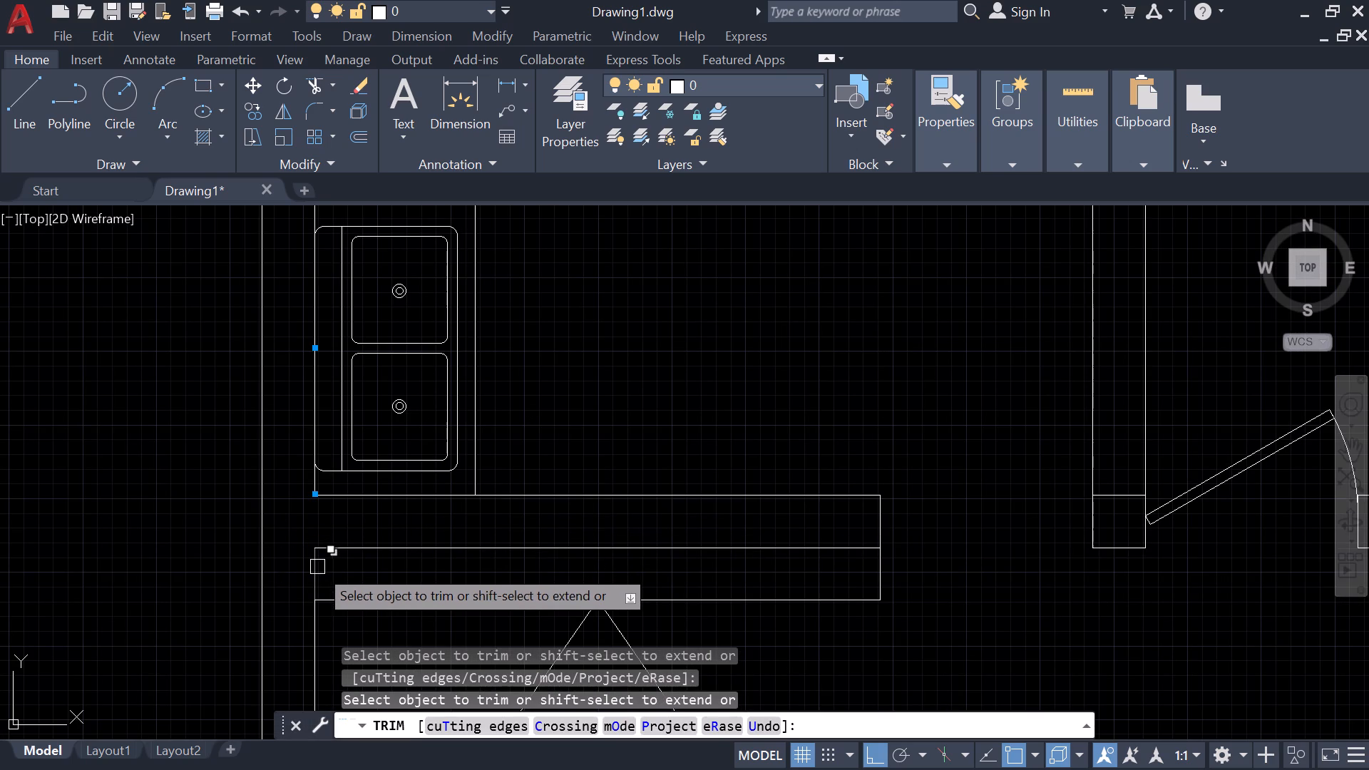
key("Escape")
Trim the overlapping inner wall lines at the hall's lower-left corner so the two walls join cleanly.
scroll(651, 534, "down", 1)
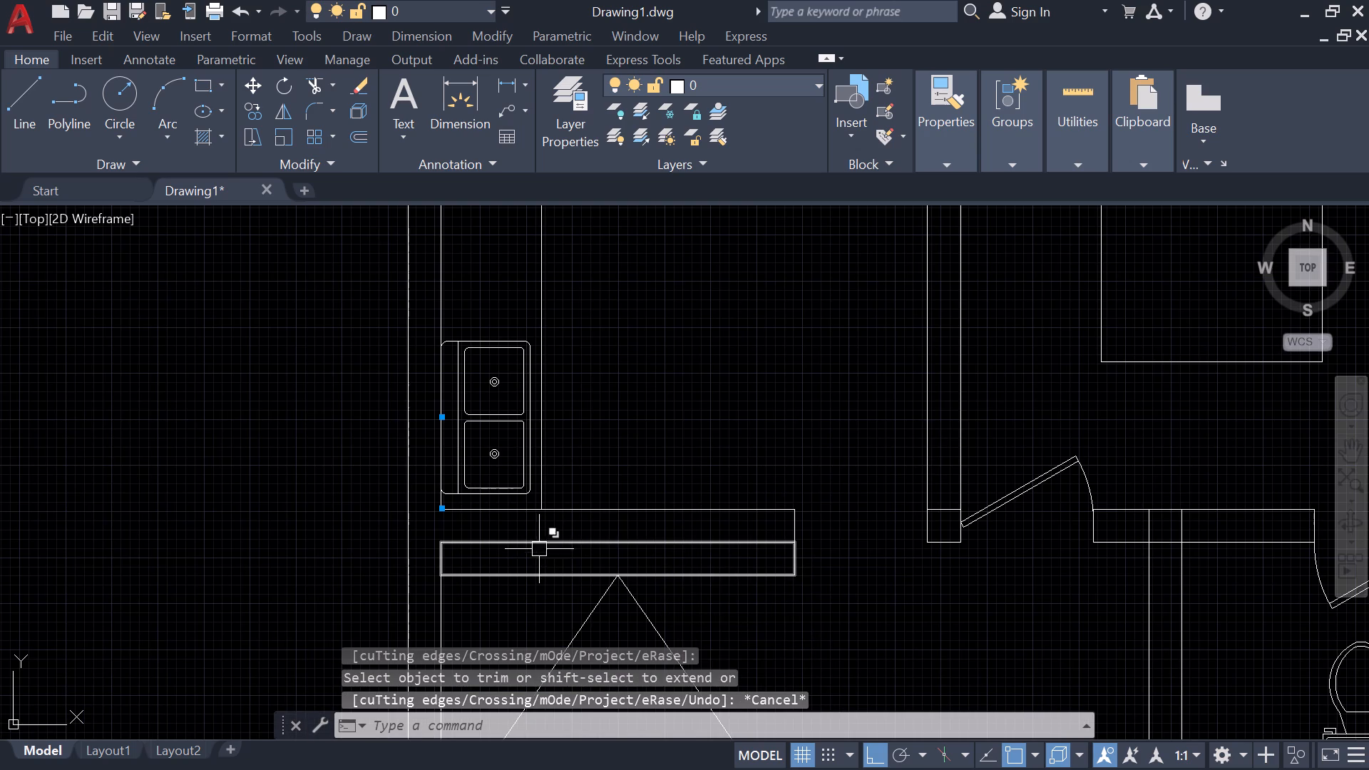
middle_click_drag(528, 560, 553, 391)
scroll(501, 578, "down", 3)
middle_click_drag(501, 558, 534, 328)
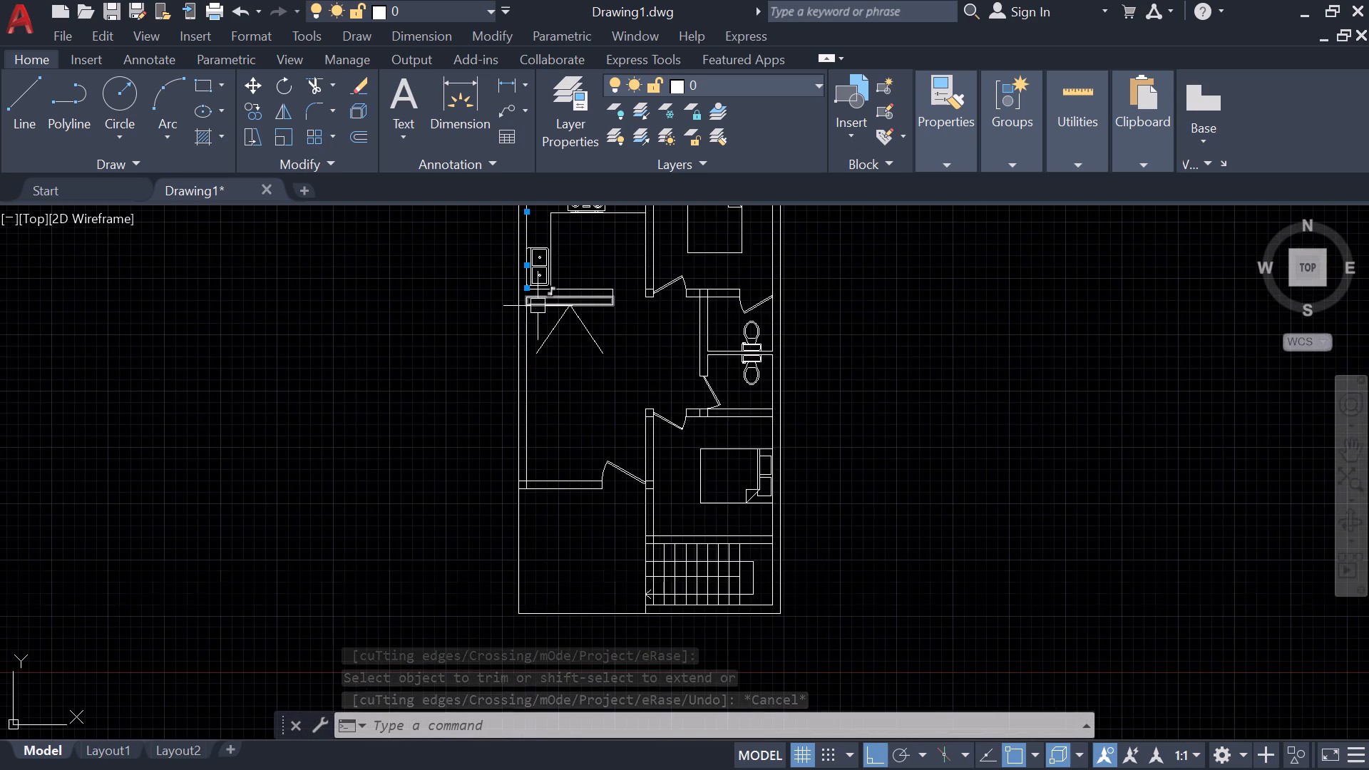
scroll(507, 414, "up", 4)
middle_click_drag(573, 536, 566, 389)
key("space")
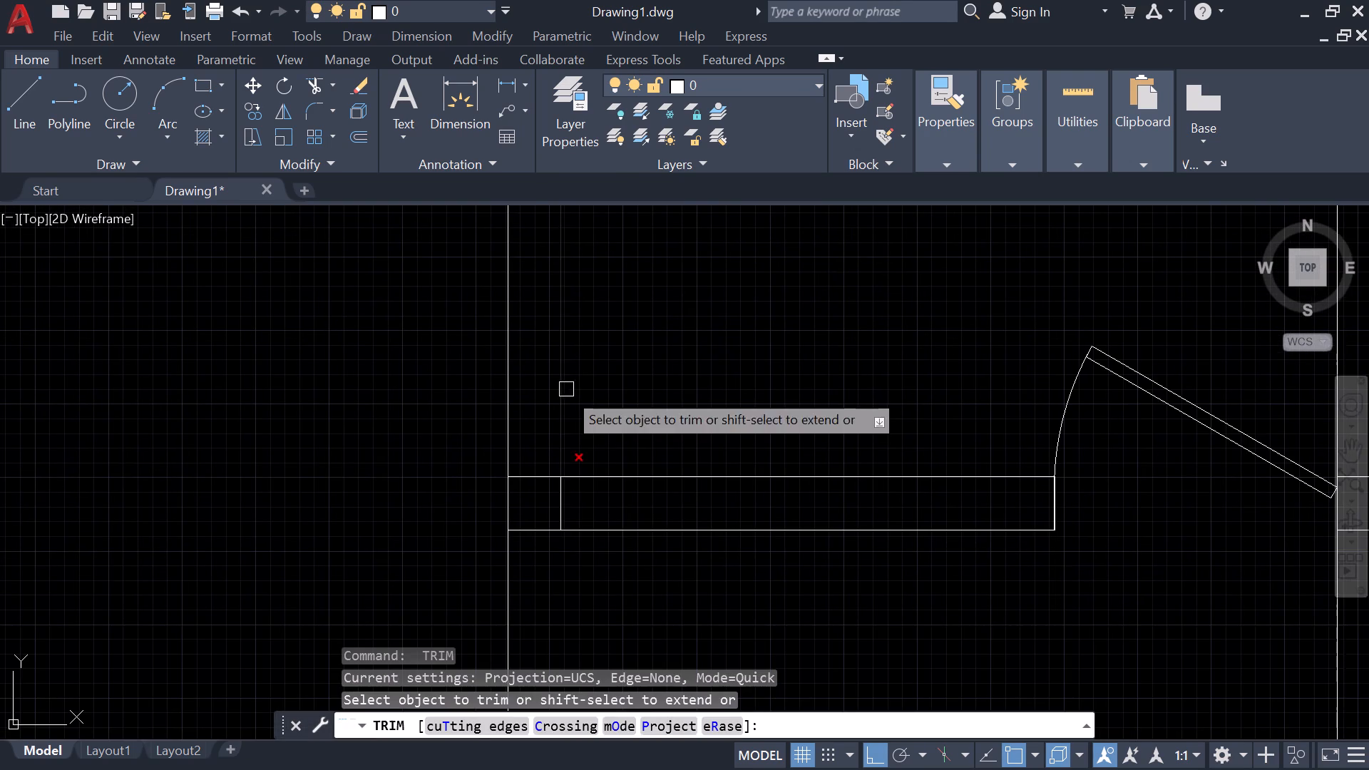
left_click(559, 511)
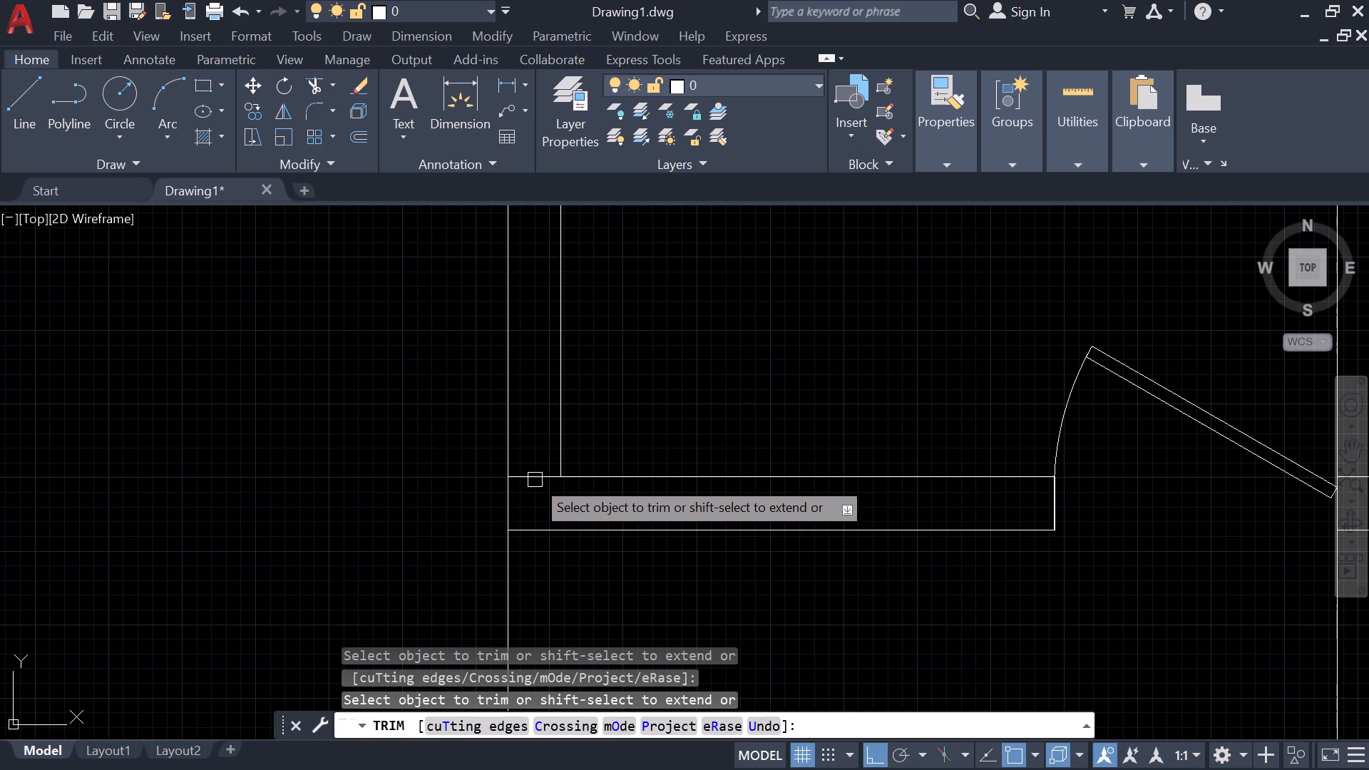
left_click(534, 473)
Trim the short lines crossing the vertical wall beside the hall's entrance door.
scroll(548, 481, "down", 2)
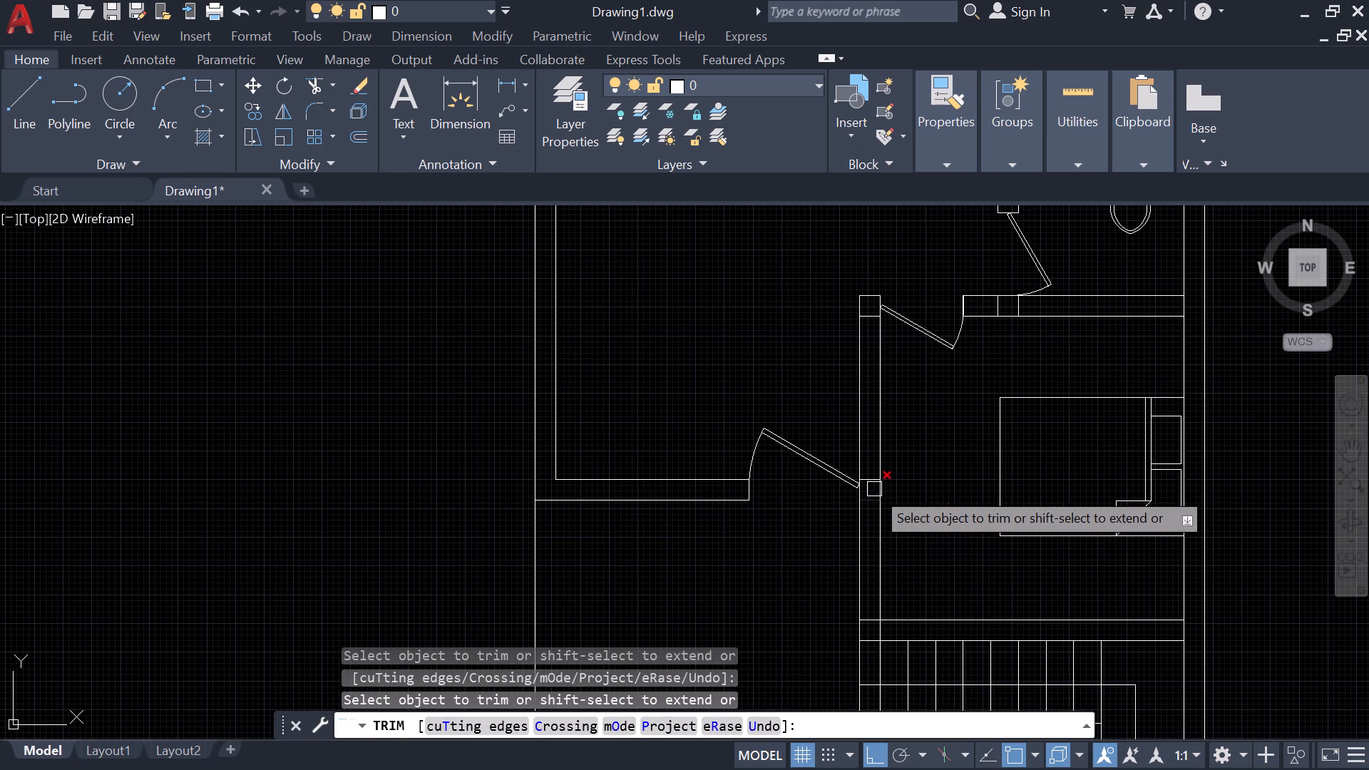
scroll(874, 489, "up", 4)
left_click_drag(844, 365, 848, 627)
scroll(821, 420, "down", 2)
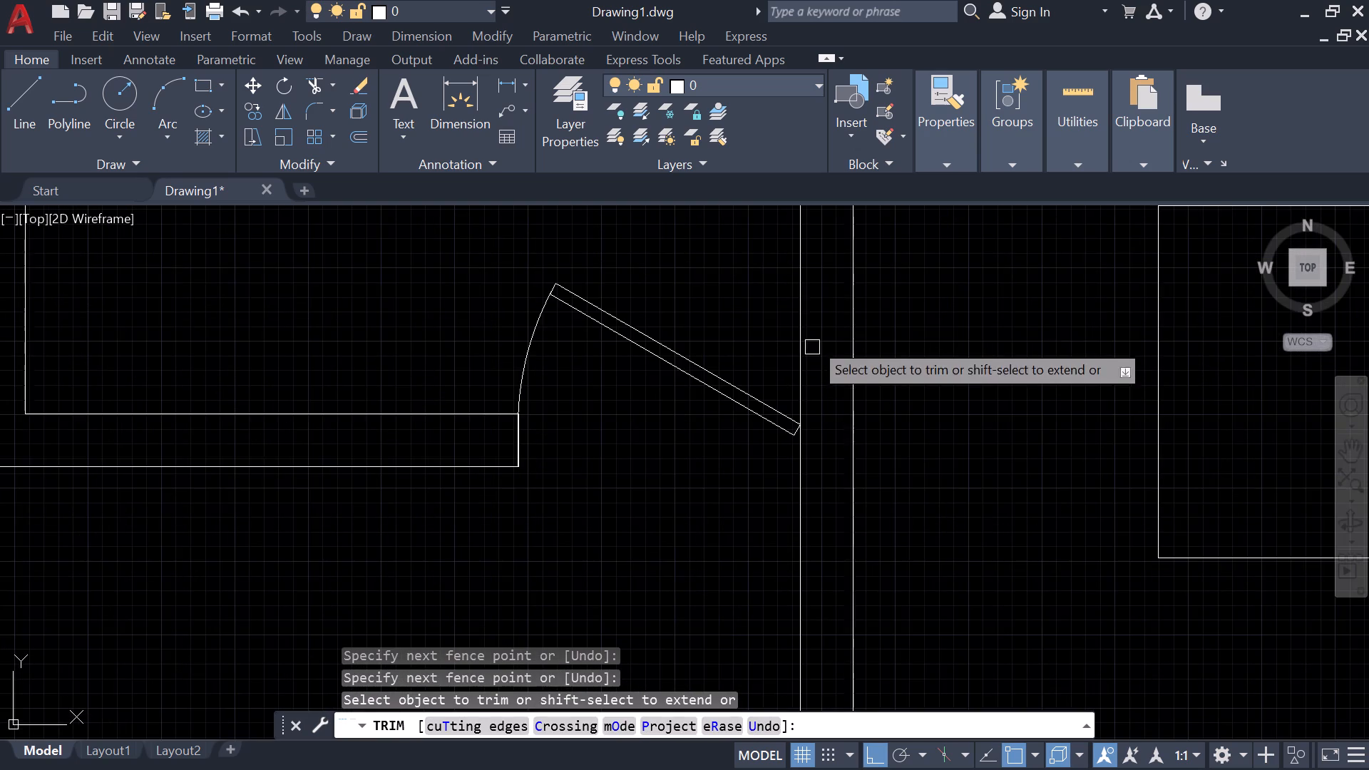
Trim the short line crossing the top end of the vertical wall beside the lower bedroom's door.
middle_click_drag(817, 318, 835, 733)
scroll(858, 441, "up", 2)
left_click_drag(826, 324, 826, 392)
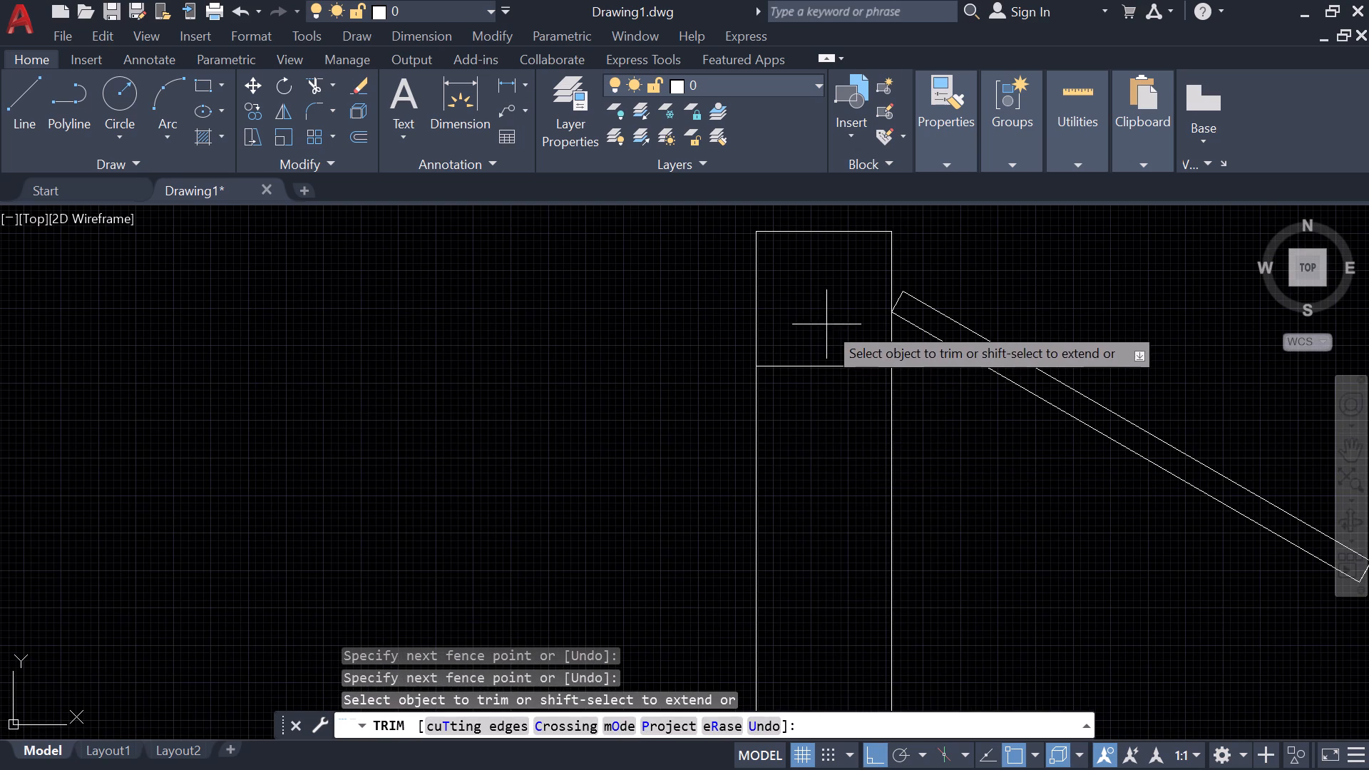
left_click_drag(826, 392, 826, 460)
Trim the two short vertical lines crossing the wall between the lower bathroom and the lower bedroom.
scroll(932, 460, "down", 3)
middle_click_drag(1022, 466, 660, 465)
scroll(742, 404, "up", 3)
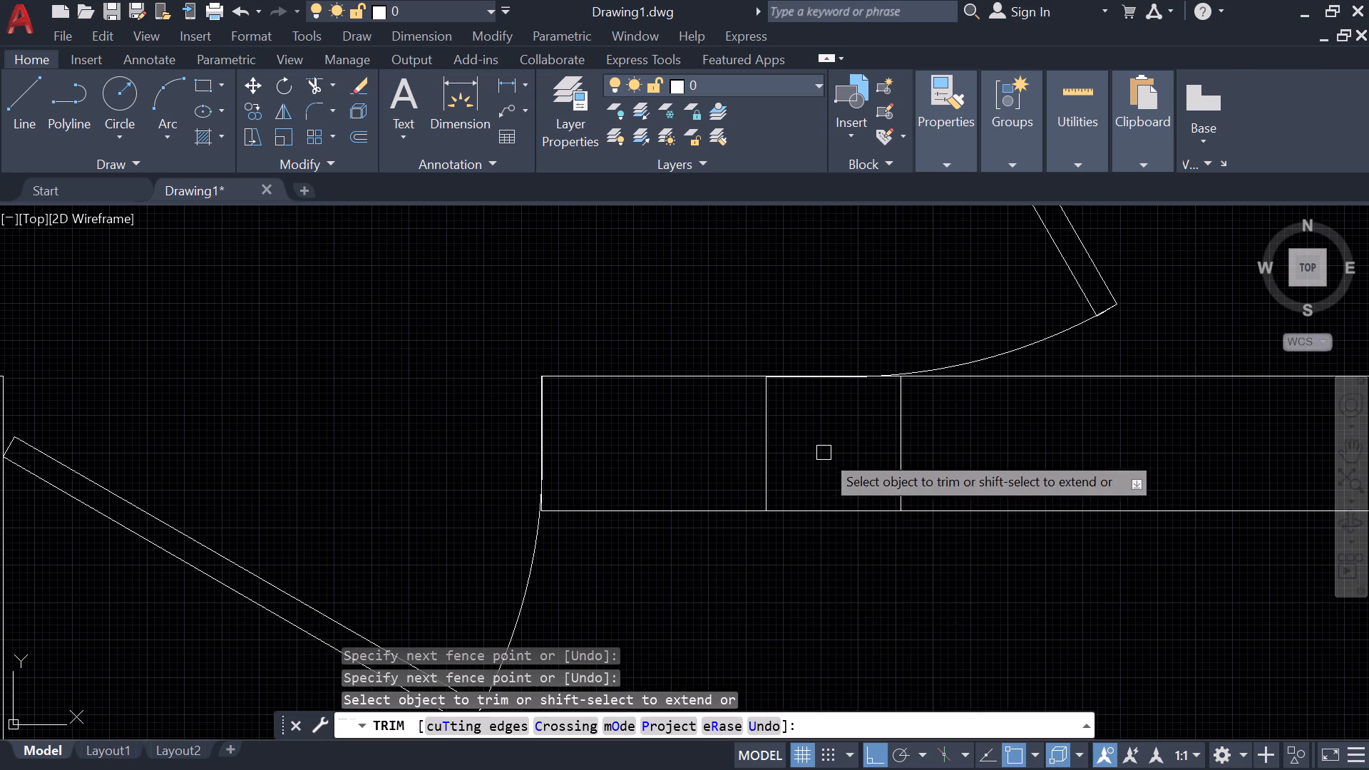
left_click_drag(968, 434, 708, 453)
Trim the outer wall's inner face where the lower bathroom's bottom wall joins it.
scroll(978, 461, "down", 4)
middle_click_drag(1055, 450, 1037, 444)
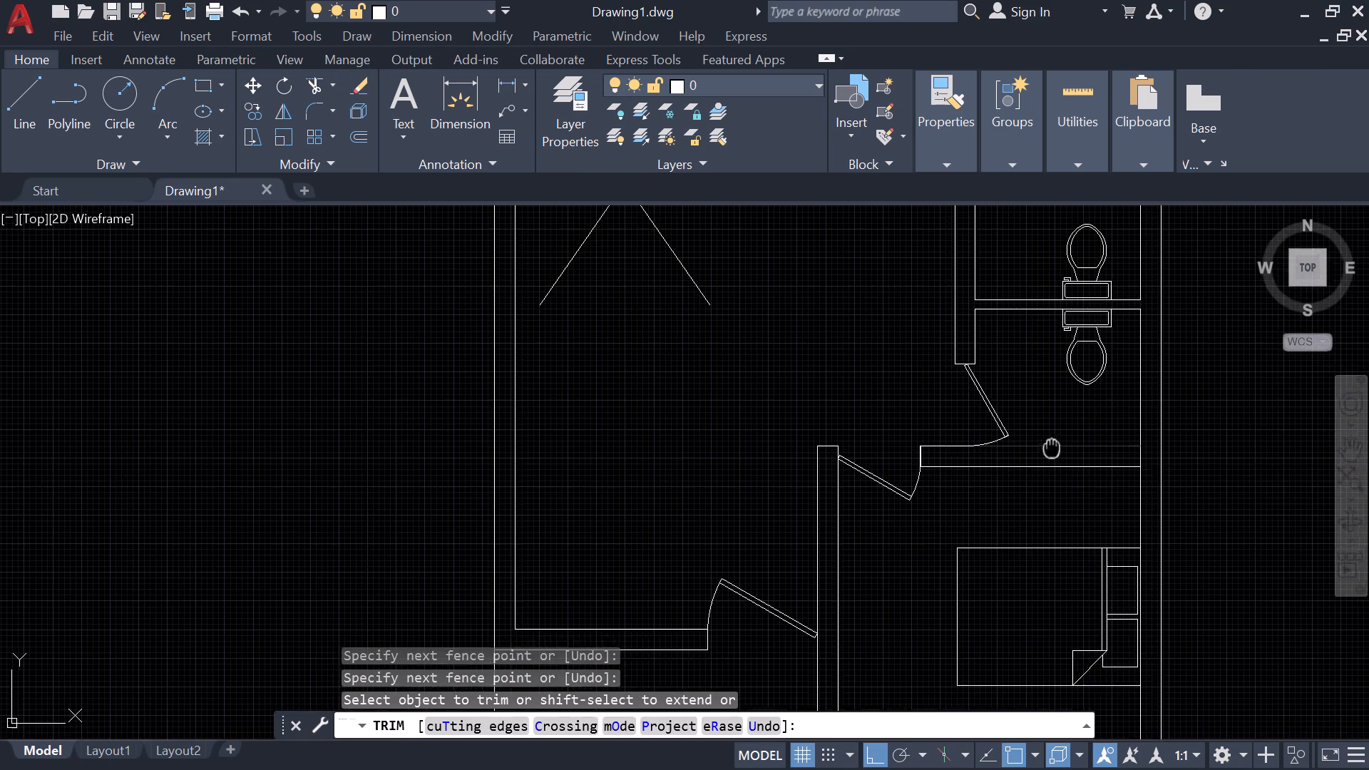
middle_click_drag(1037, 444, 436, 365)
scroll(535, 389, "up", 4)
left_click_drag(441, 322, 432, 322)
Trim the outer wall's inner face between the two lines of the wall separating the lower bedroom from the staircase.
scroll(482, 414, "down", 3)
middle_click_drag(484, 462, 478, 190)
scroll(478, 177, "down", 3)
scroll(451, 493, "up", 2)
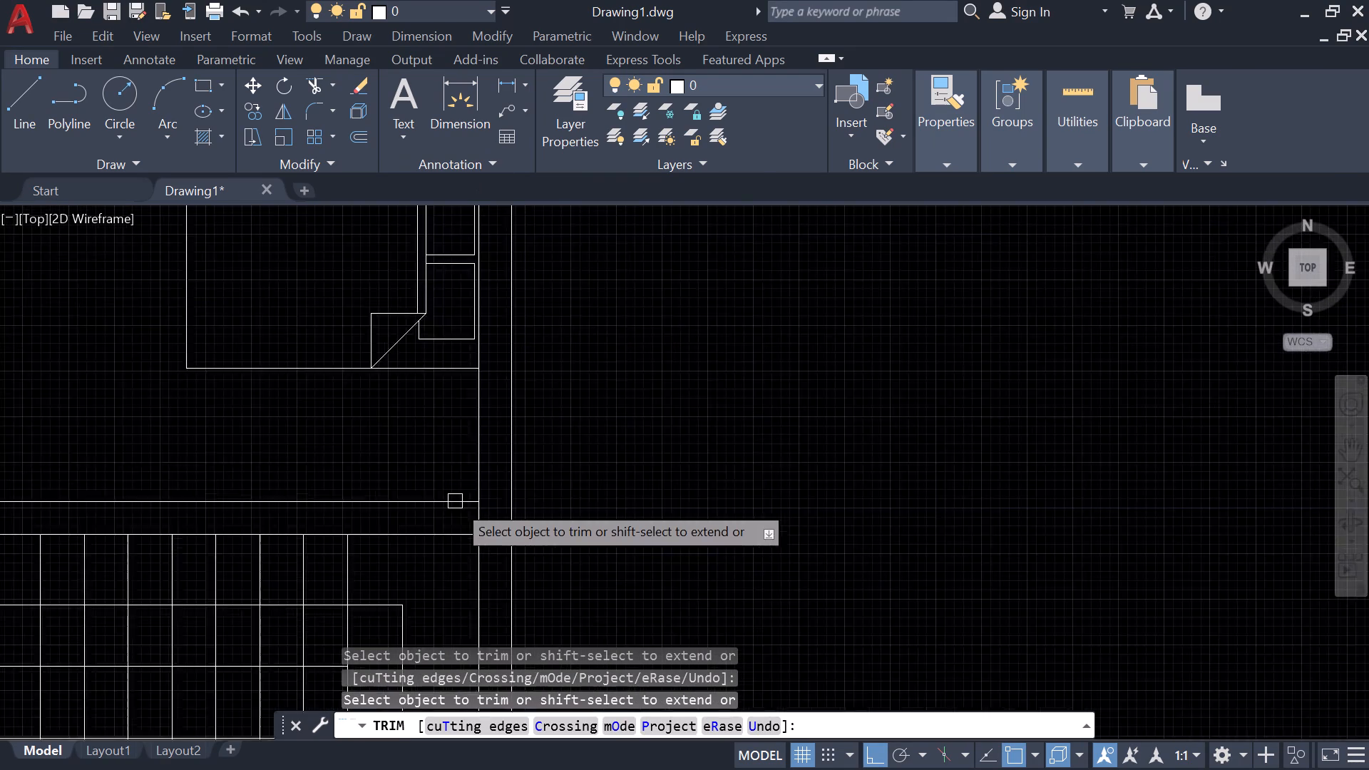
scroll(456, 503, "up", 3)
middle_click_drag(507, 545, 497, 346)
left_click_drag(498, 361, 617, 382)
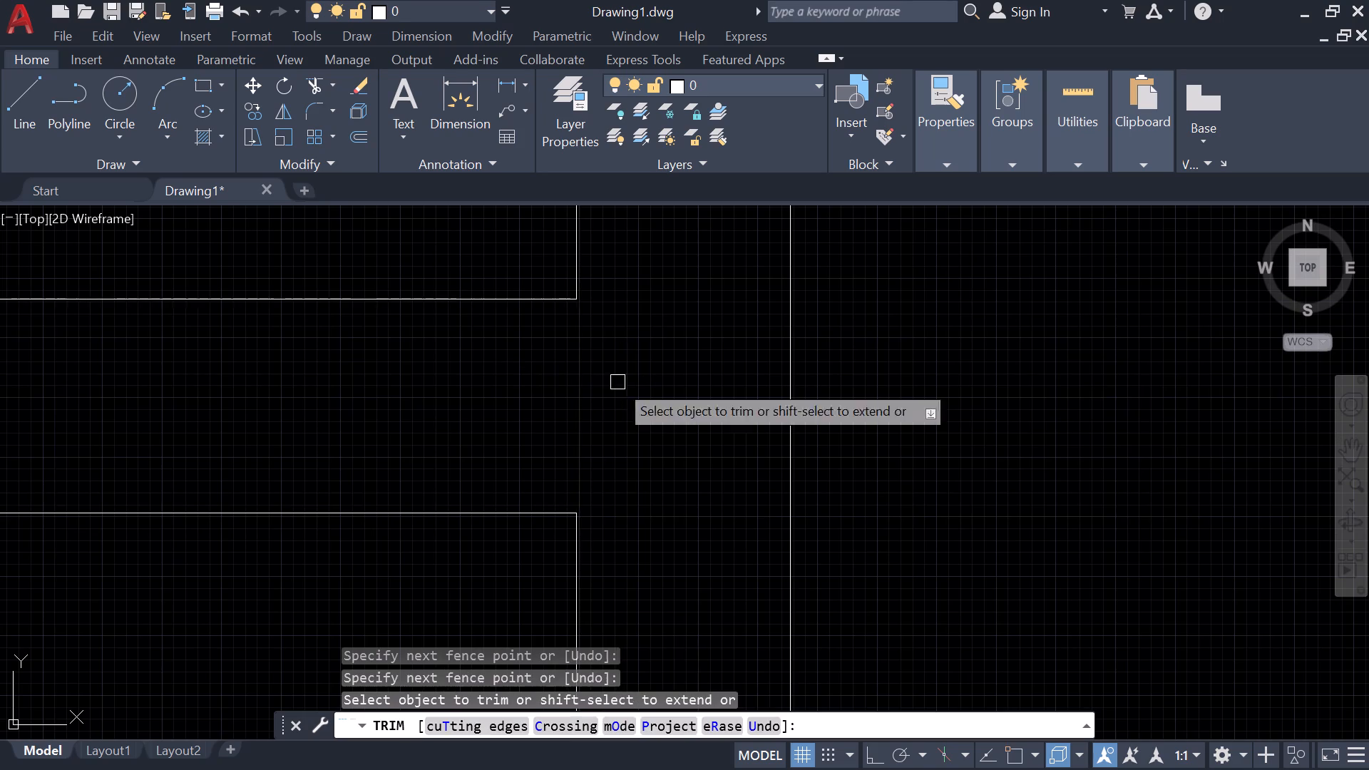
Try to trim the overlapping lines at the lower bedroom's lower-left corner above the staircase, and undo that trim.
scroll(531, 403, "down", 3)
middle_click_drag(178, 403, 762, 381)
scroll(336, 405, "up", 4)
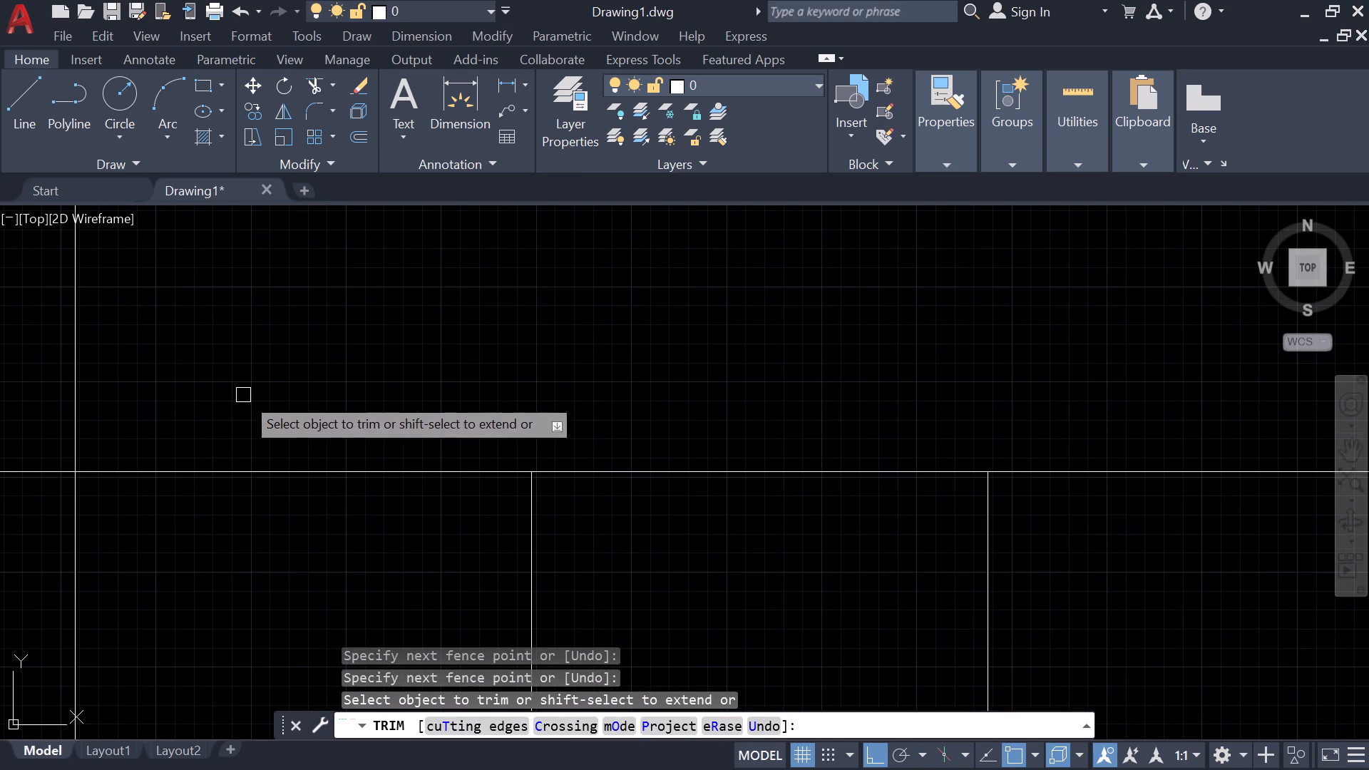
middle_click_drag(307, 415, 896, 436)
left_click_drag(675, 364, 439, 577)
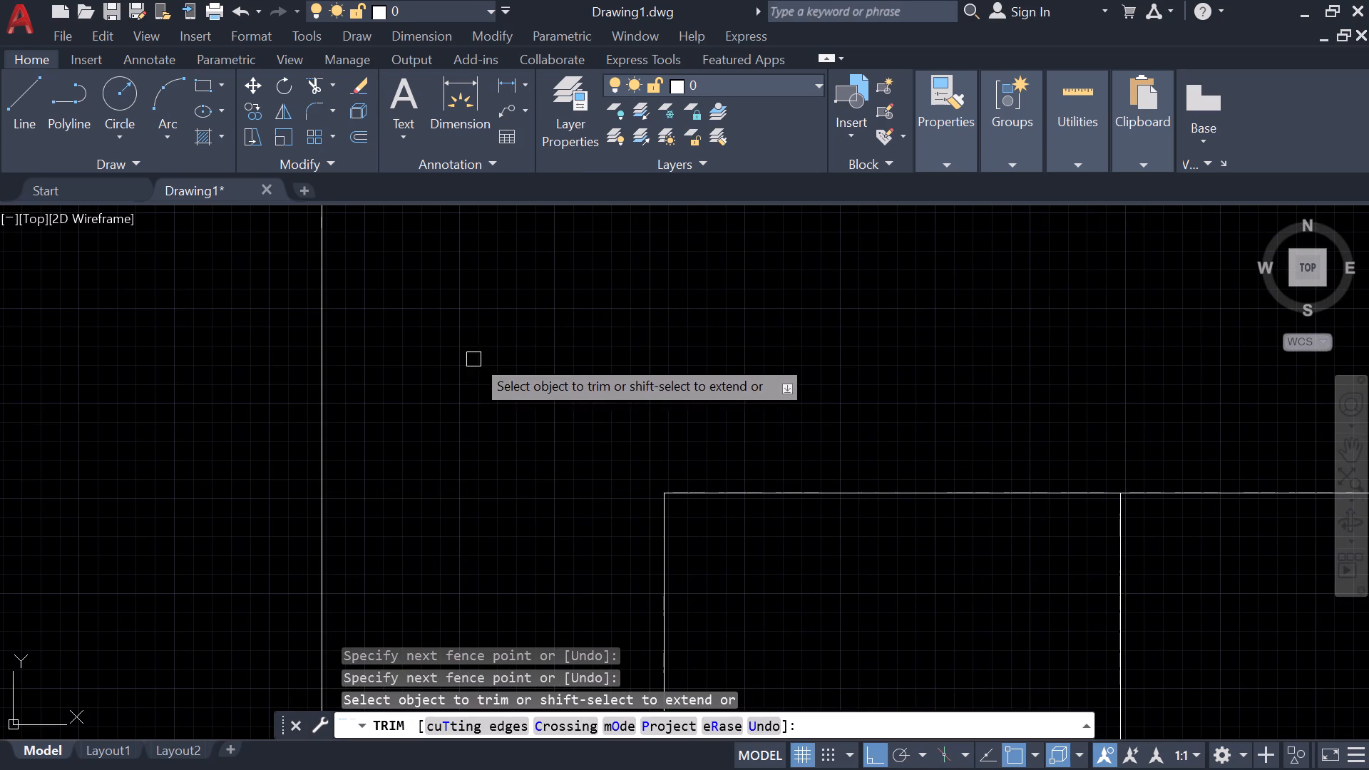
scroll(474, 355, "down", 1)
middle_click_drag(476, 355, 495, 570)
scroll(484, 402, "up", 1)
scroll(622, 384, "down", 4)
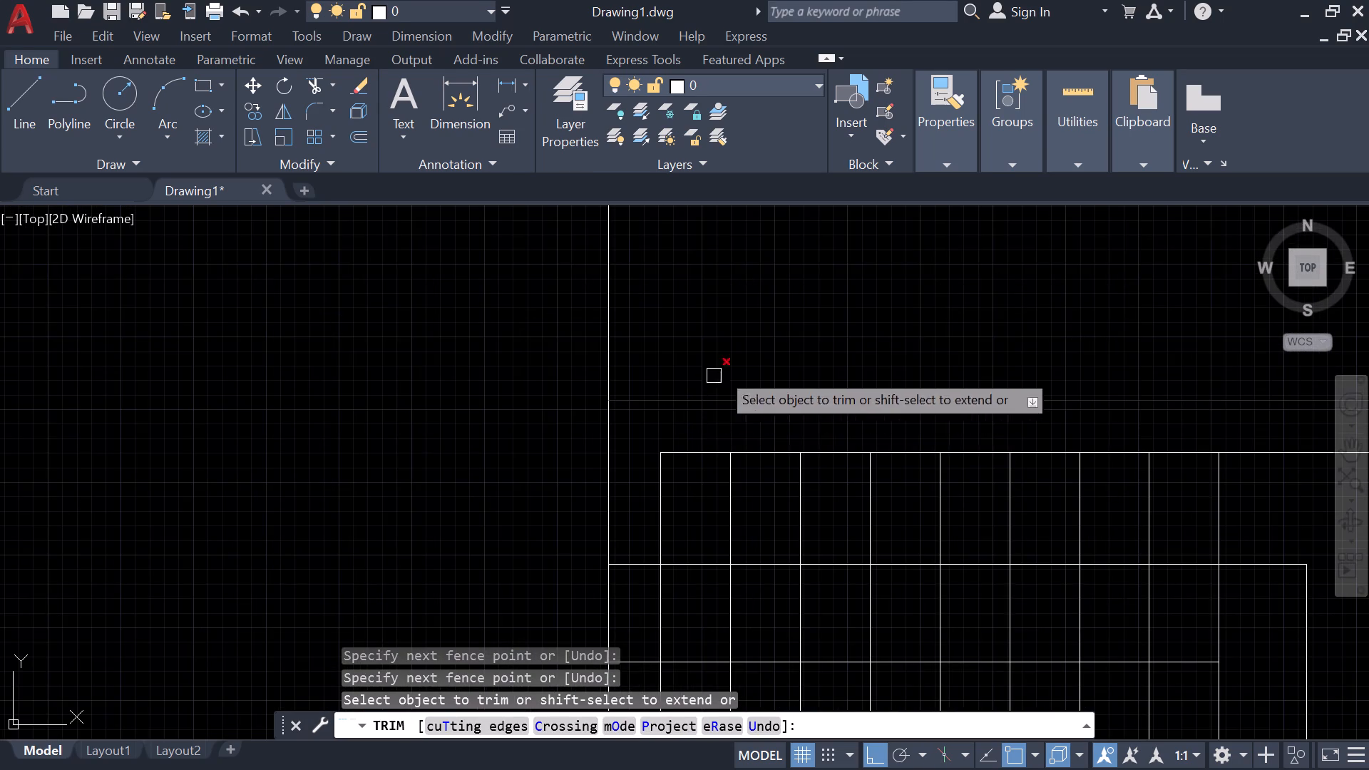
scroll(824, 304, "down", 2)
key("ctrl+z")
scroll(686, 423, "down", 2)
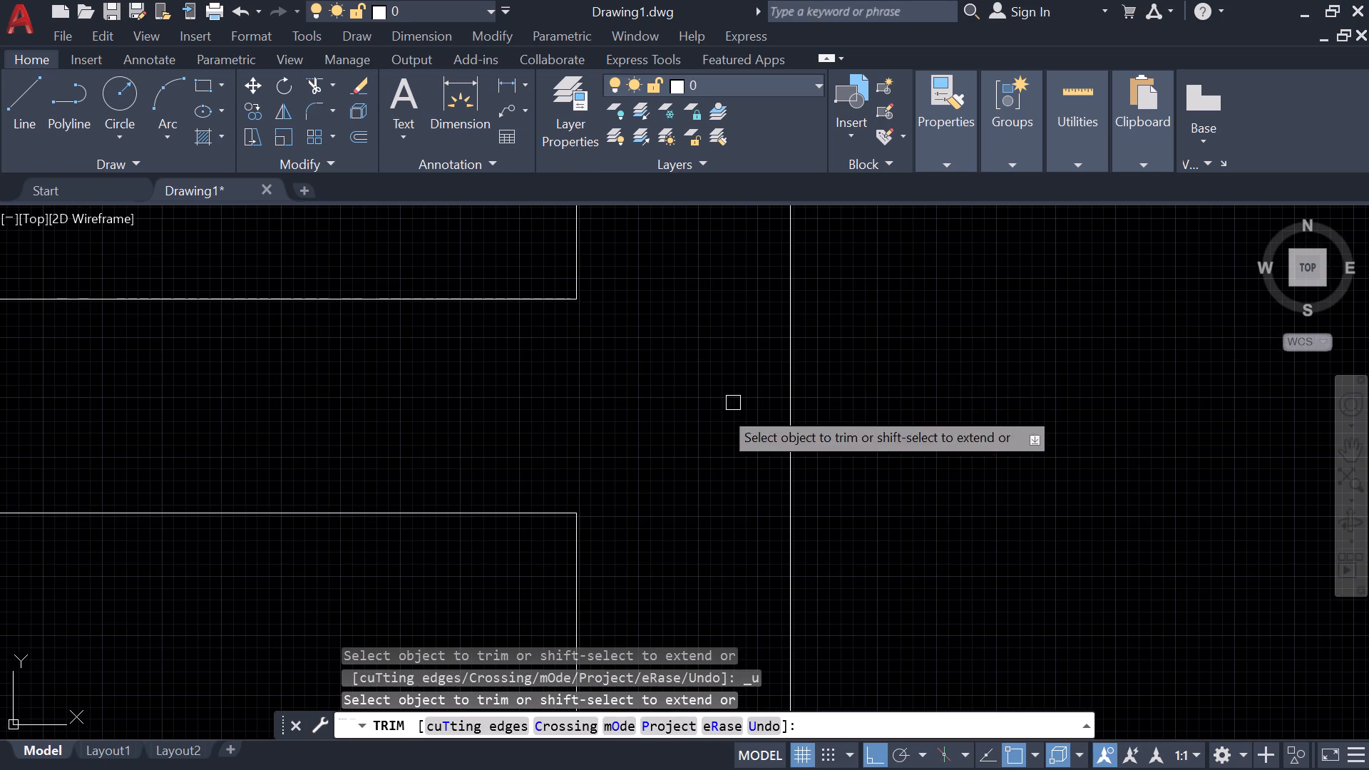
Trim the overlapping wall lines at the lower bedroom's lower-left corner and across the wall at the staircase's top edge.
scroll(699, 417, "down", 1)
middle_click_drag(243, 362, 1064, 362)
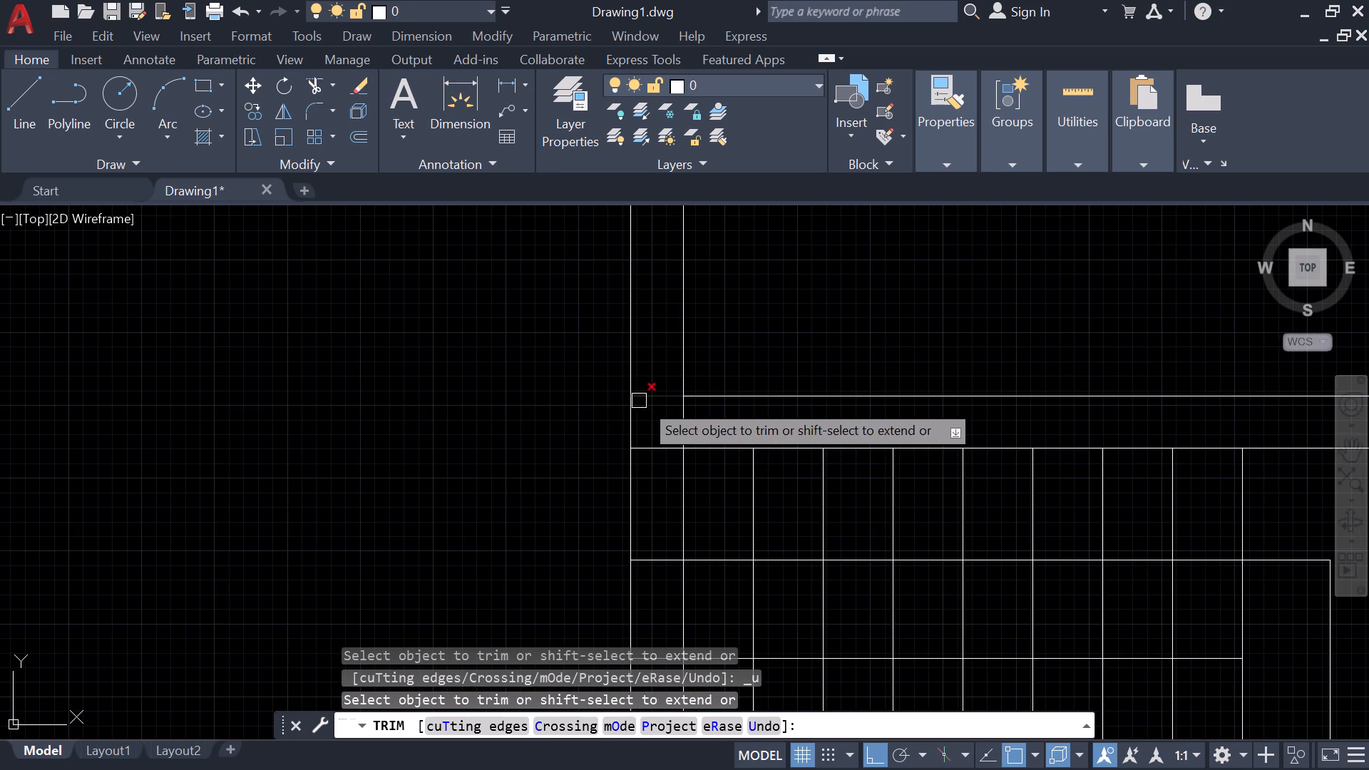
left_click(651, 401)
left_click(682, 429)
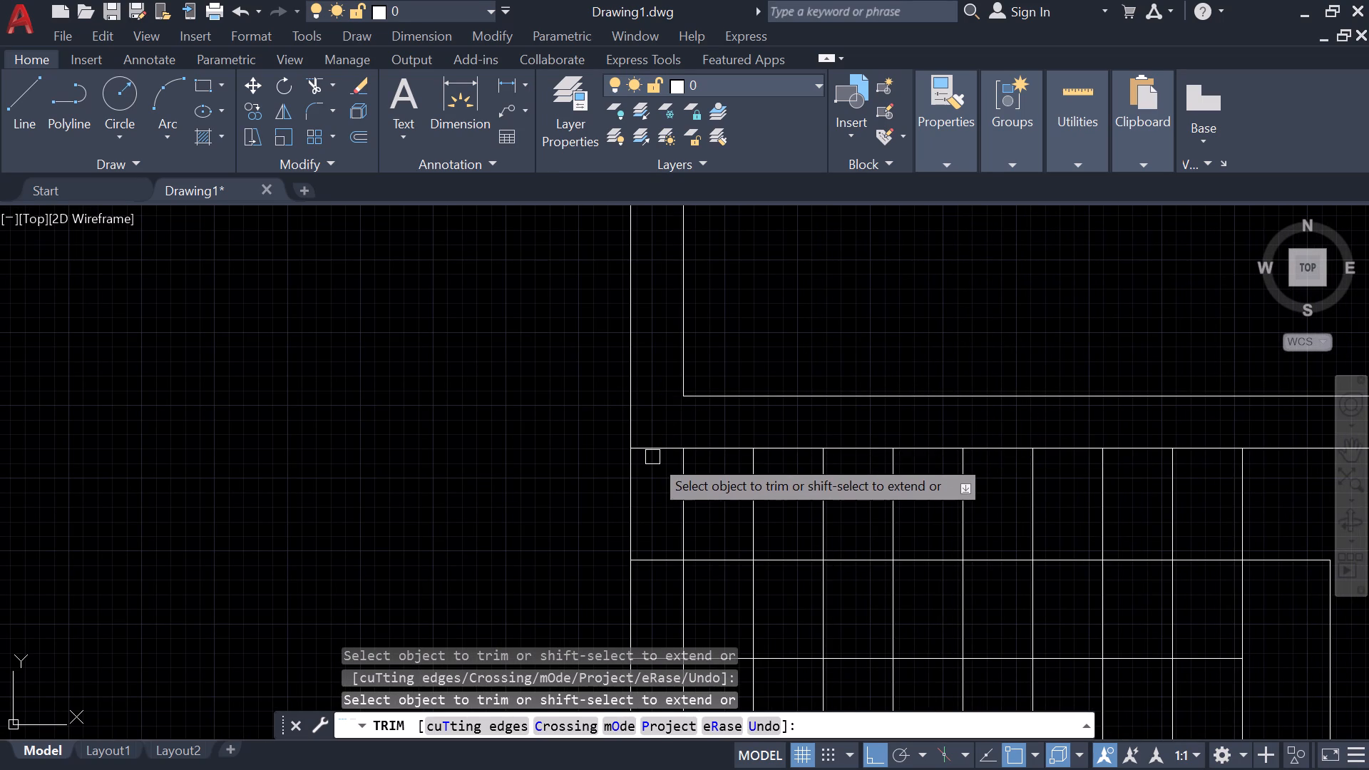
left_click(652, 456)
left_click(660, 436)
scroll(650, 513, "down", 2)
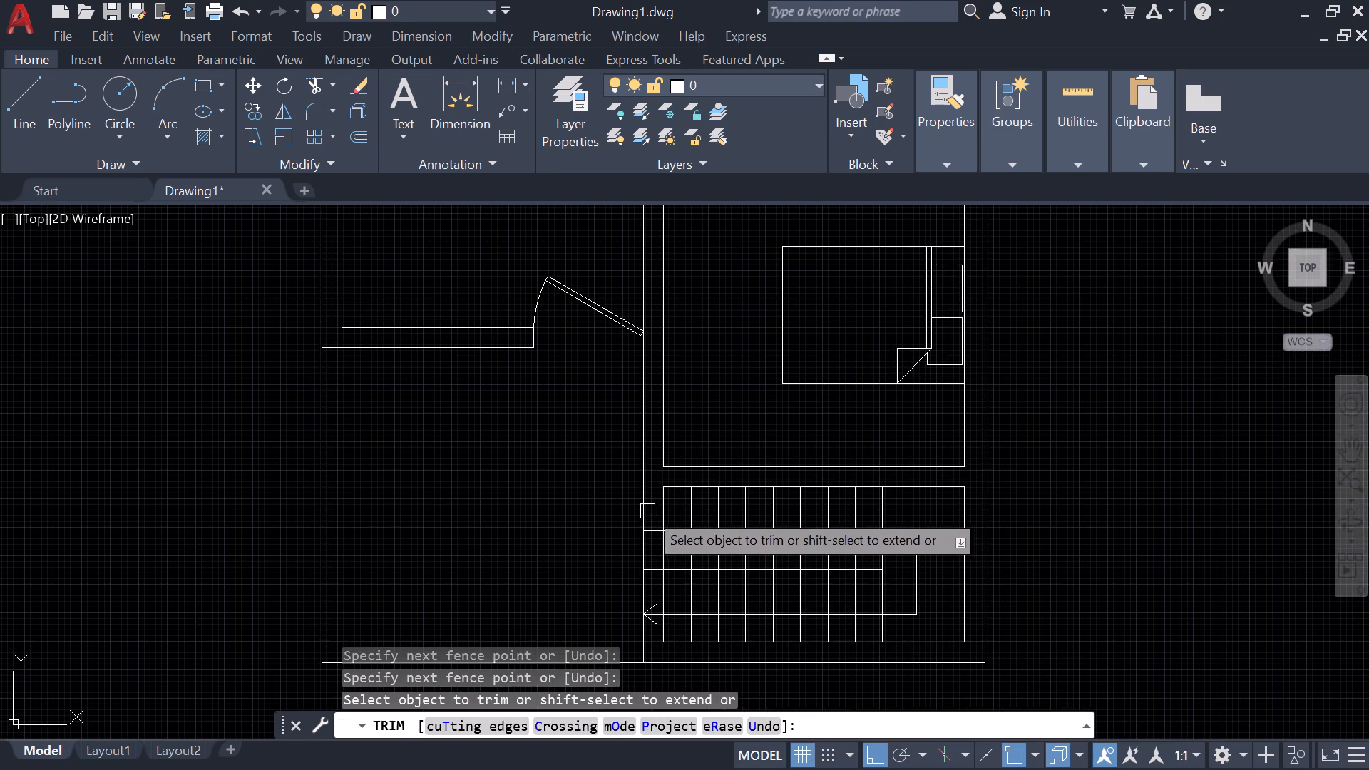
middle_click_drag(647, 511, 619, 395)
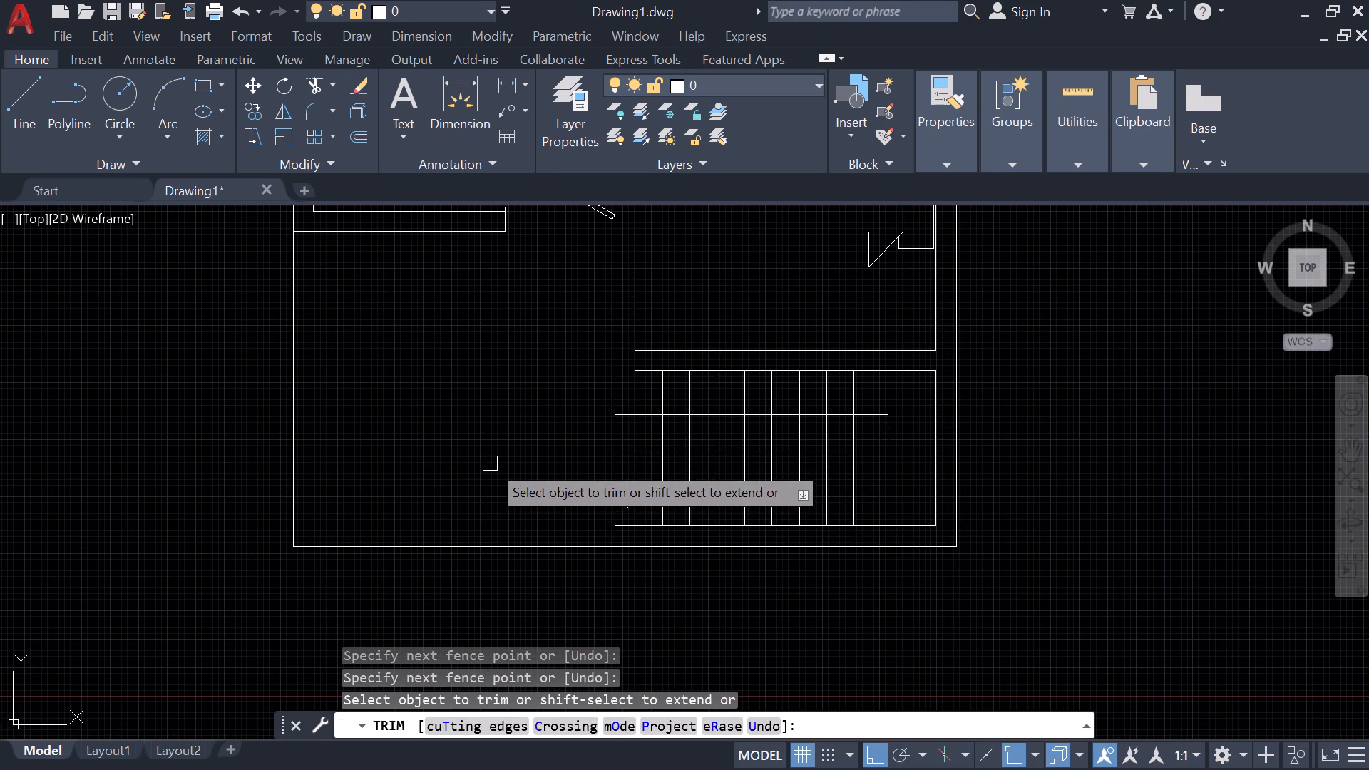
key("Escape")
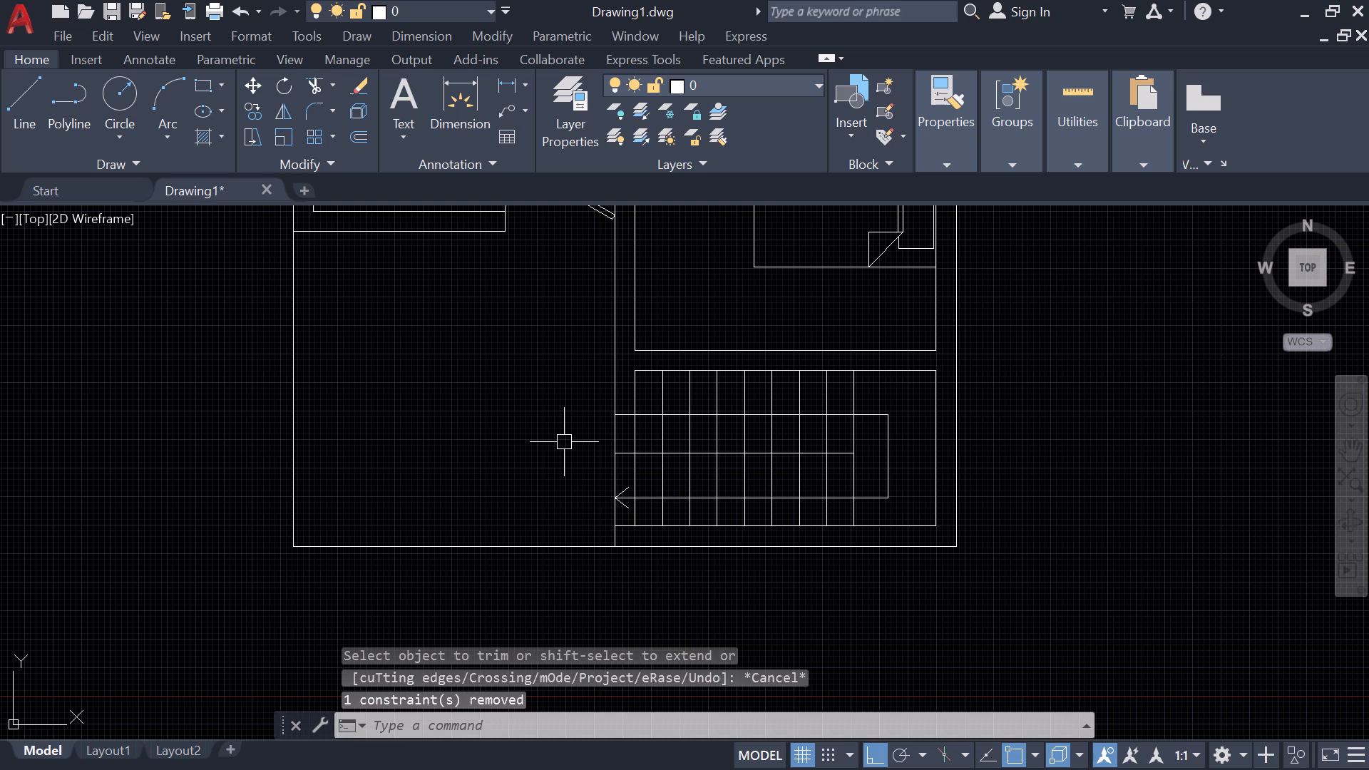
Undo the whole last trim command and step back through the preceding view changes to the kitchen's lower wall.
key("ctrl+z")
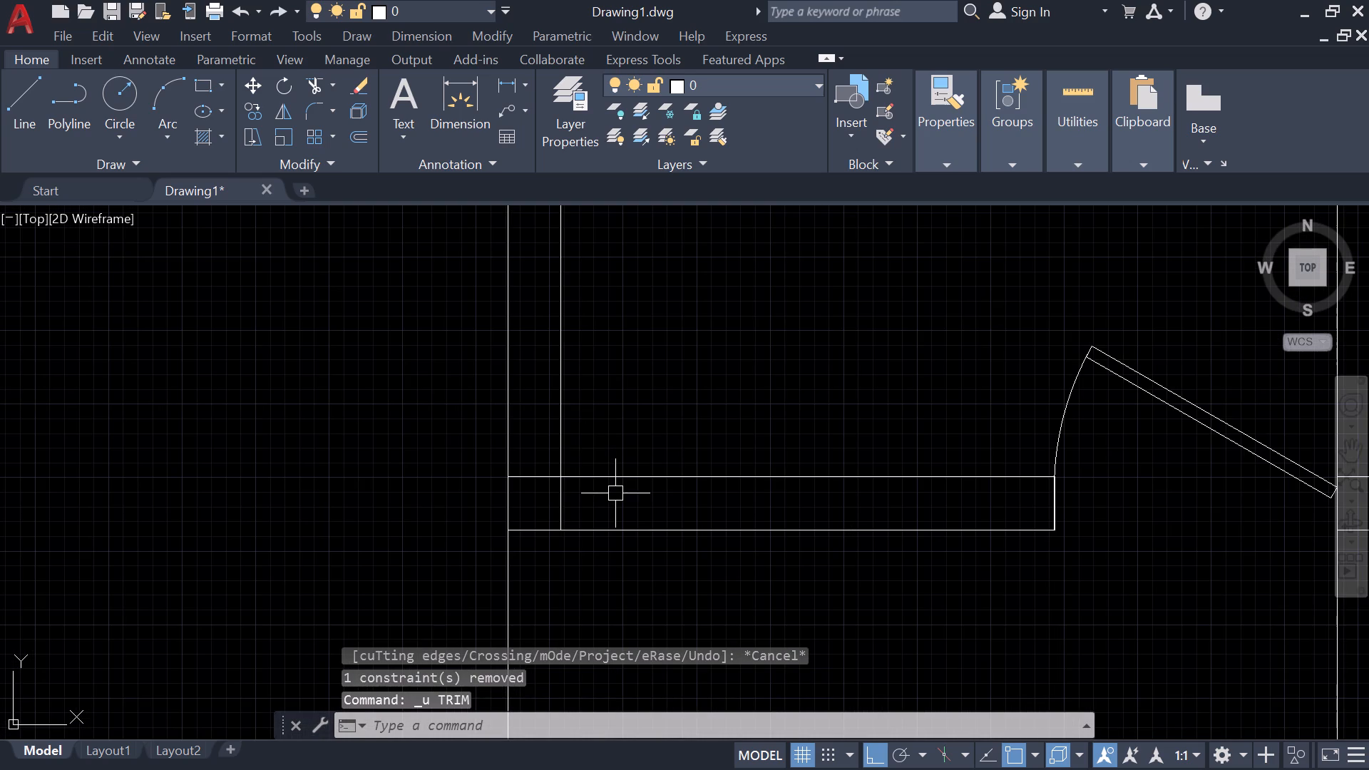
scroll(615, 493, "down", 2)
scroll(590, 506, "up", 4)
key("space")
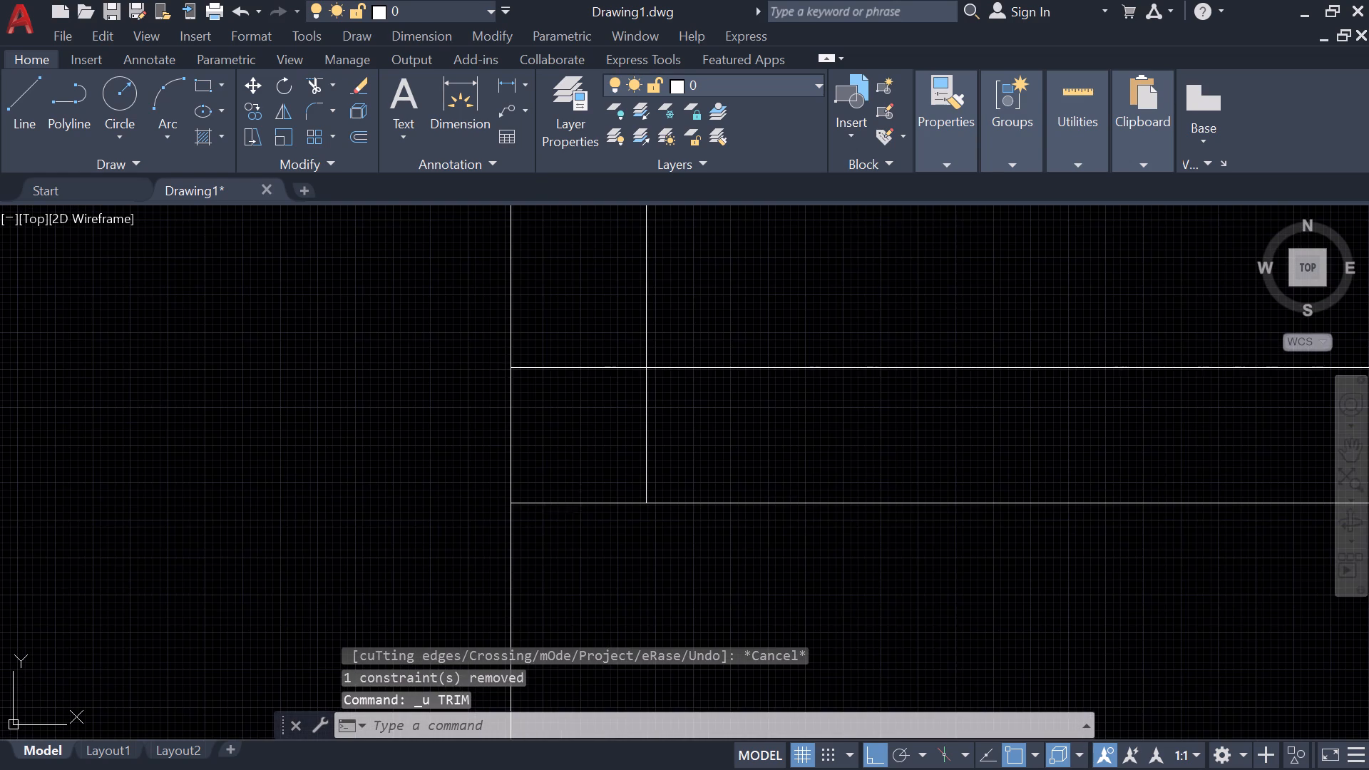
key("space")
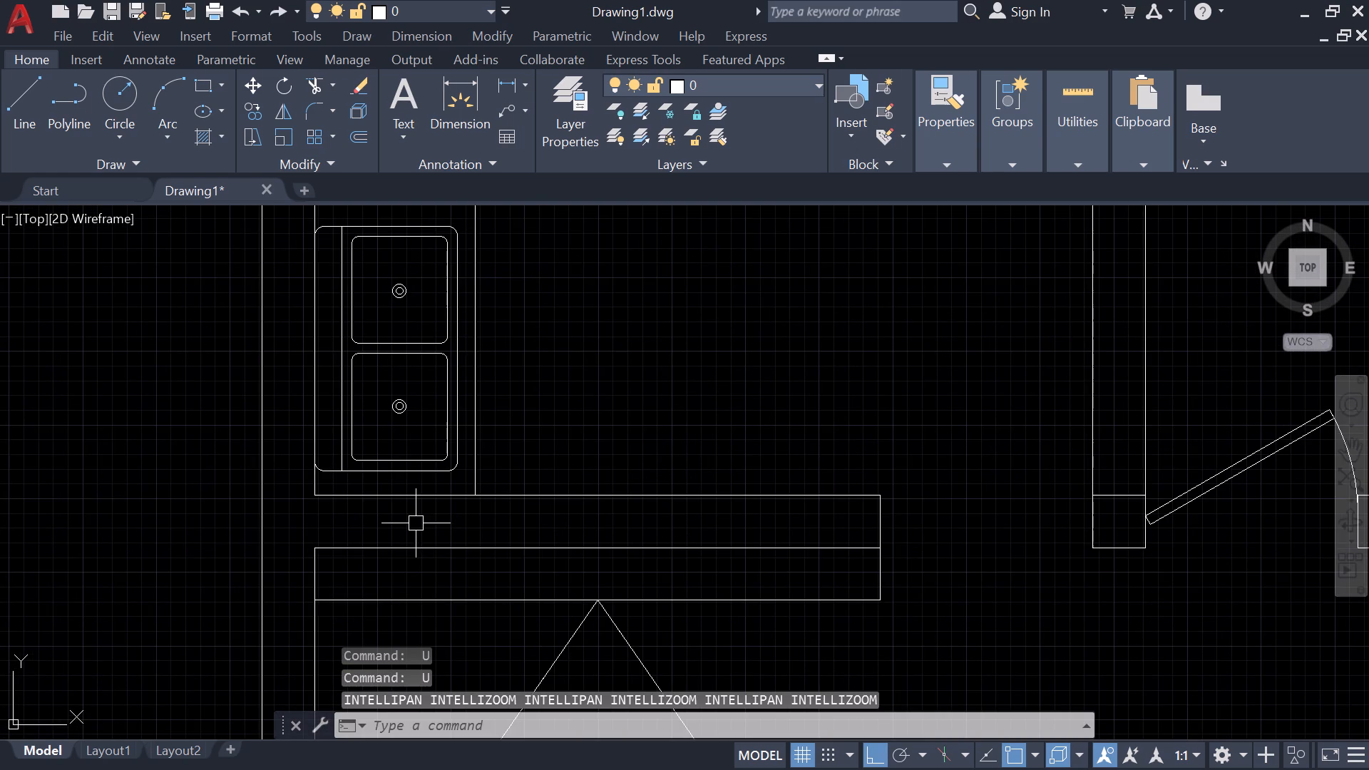
Trim the overlapping inner wall lines at the hall's lower-left corner so the two walls join cleanly.
type("tr")
key("space")
middle_click_drag(397, 561, 562, 339)
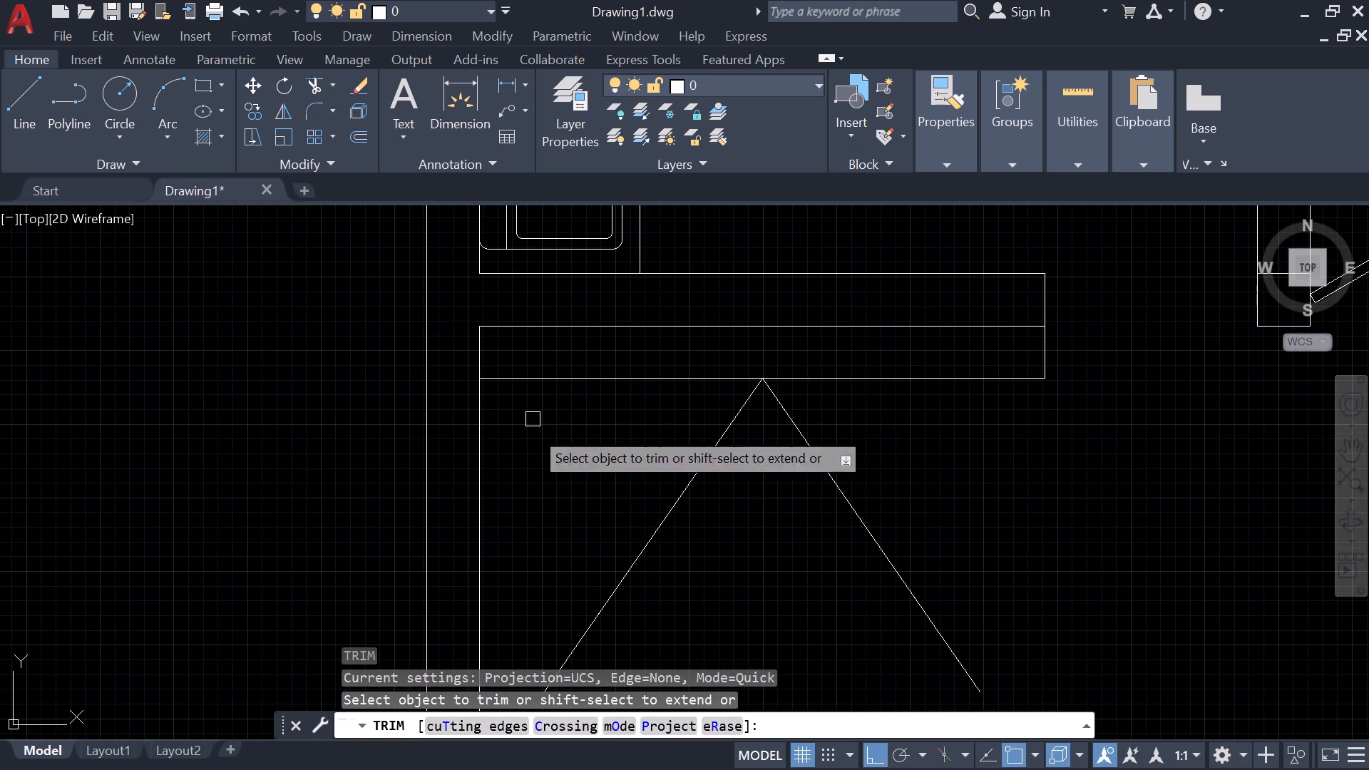
middle_click_drag(538, 523, 585, 346)
middle_click_drag(604, 496, 619, 451)
scroll(619, 442, "down", 3)
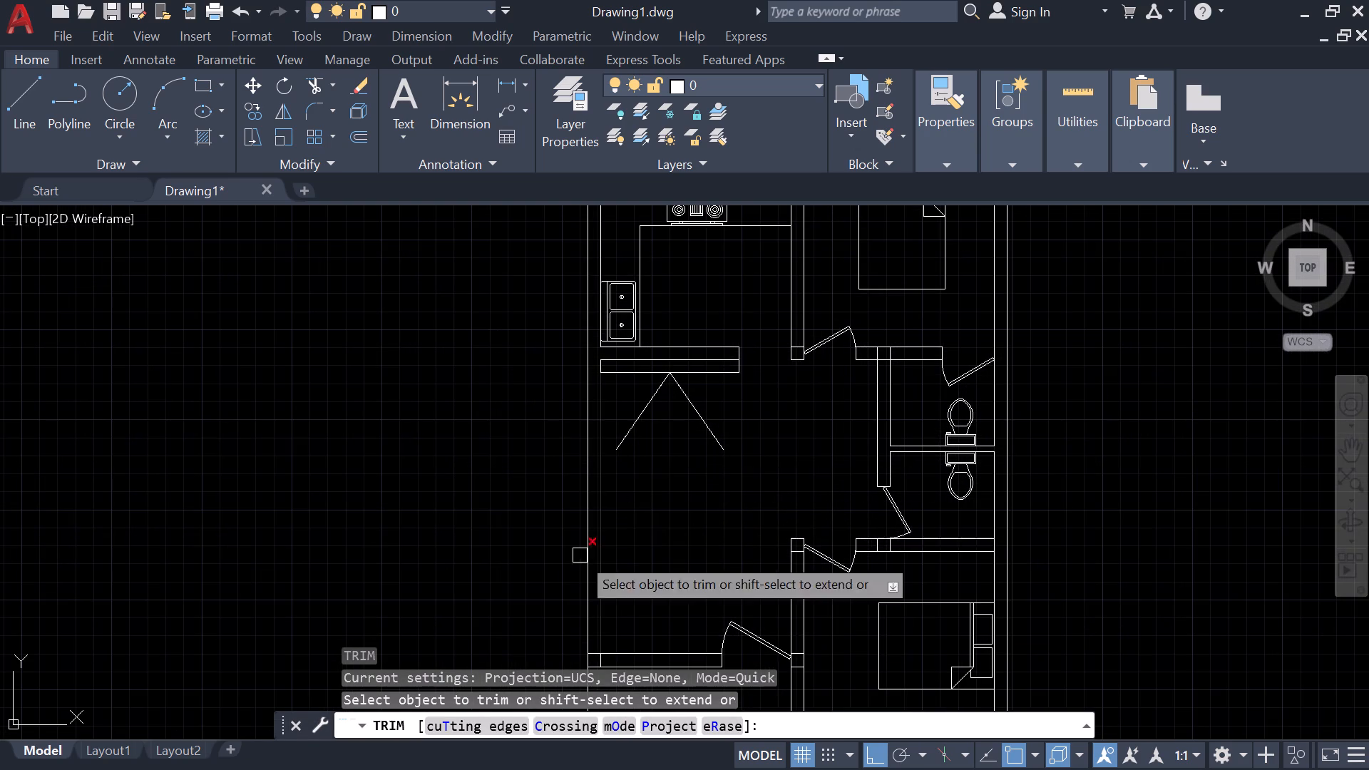
scroll(591, 659, "up", 4)
middle_click_drag(591, 523, 594, 248)
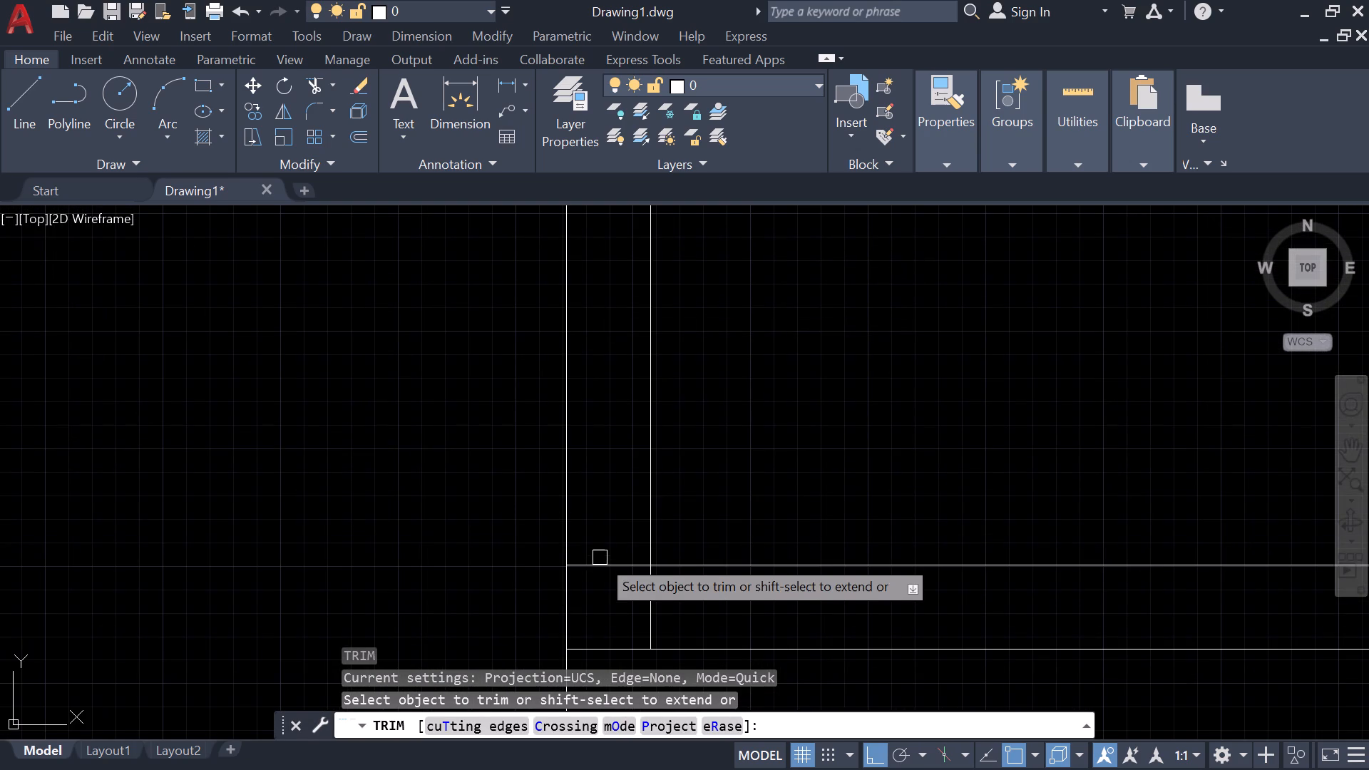
left_click_drag(607, 533, 607, 603)
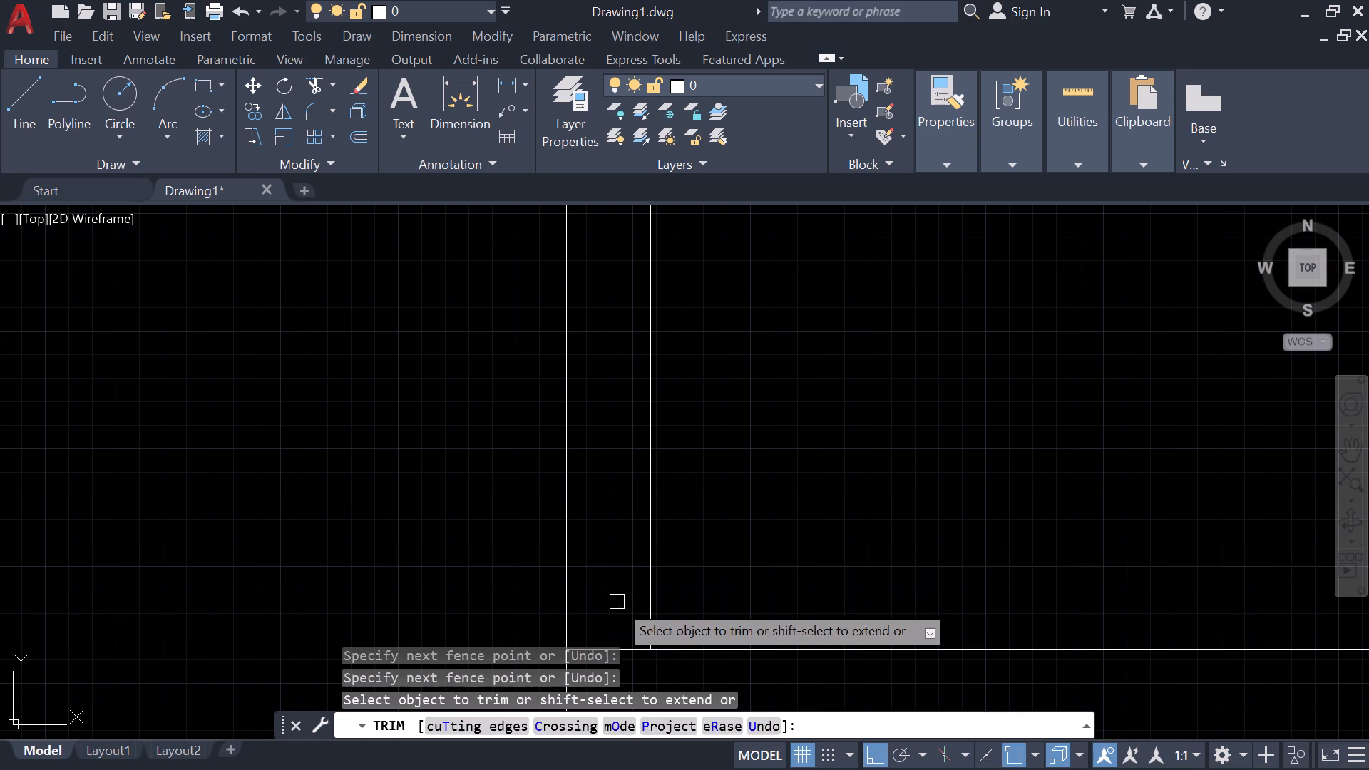
left_click_drag(620, 602, 665, 596)
scroll(665, 612, "down", 1)
middle_click_drag(661, 611, 672, 478)
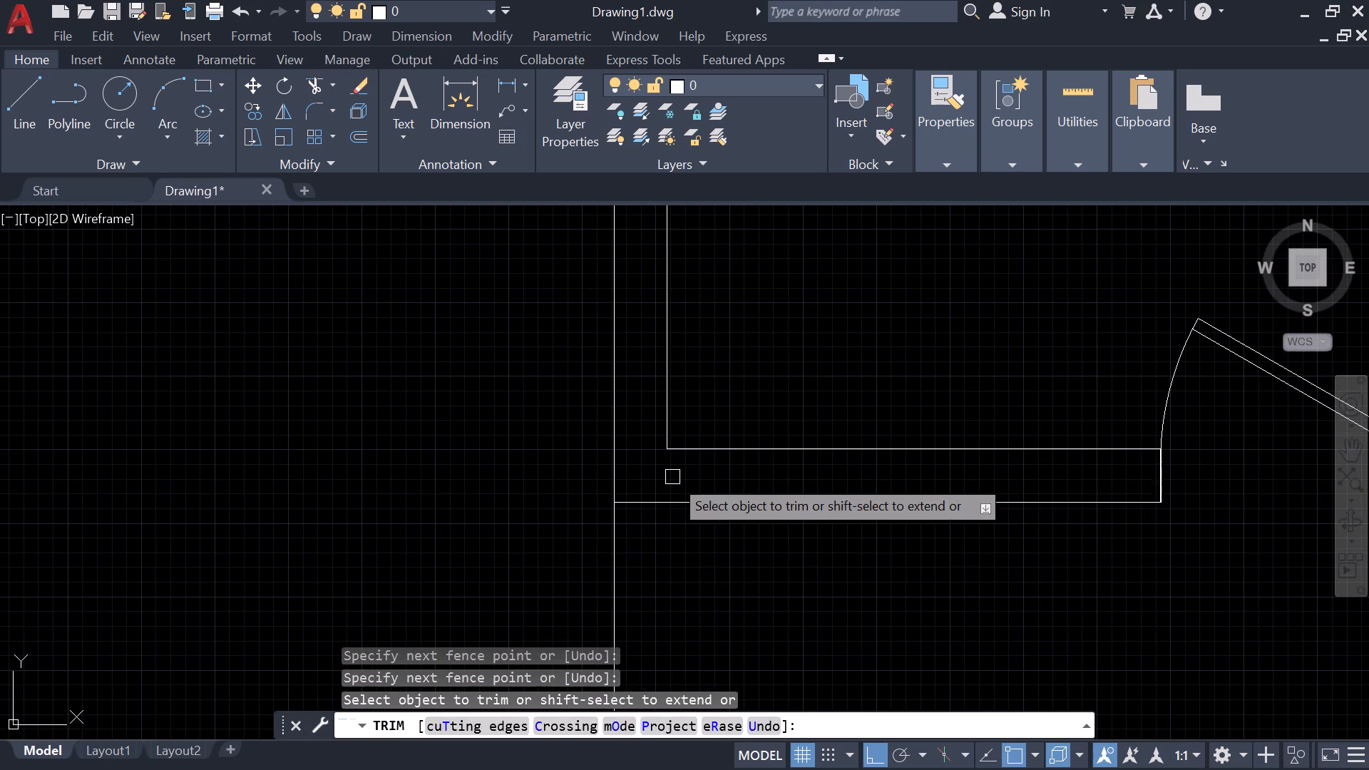
Trim the overlapping wall lines at the lower bedroom's lower-left corner, just above the staircase.
scroll(737, 548, "down", 3)
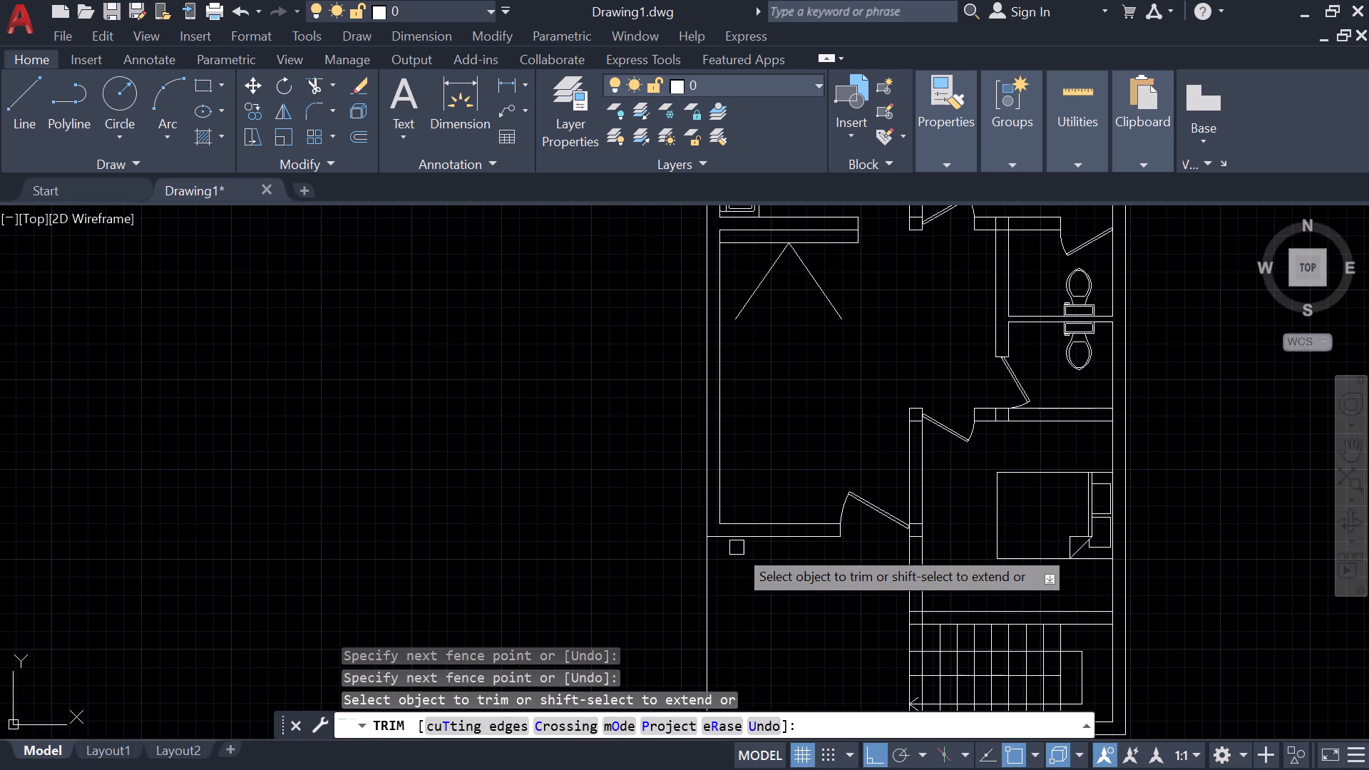
middle_click_drag(737, 548, 645, 276)
scroll(672, 366, "down", 1)
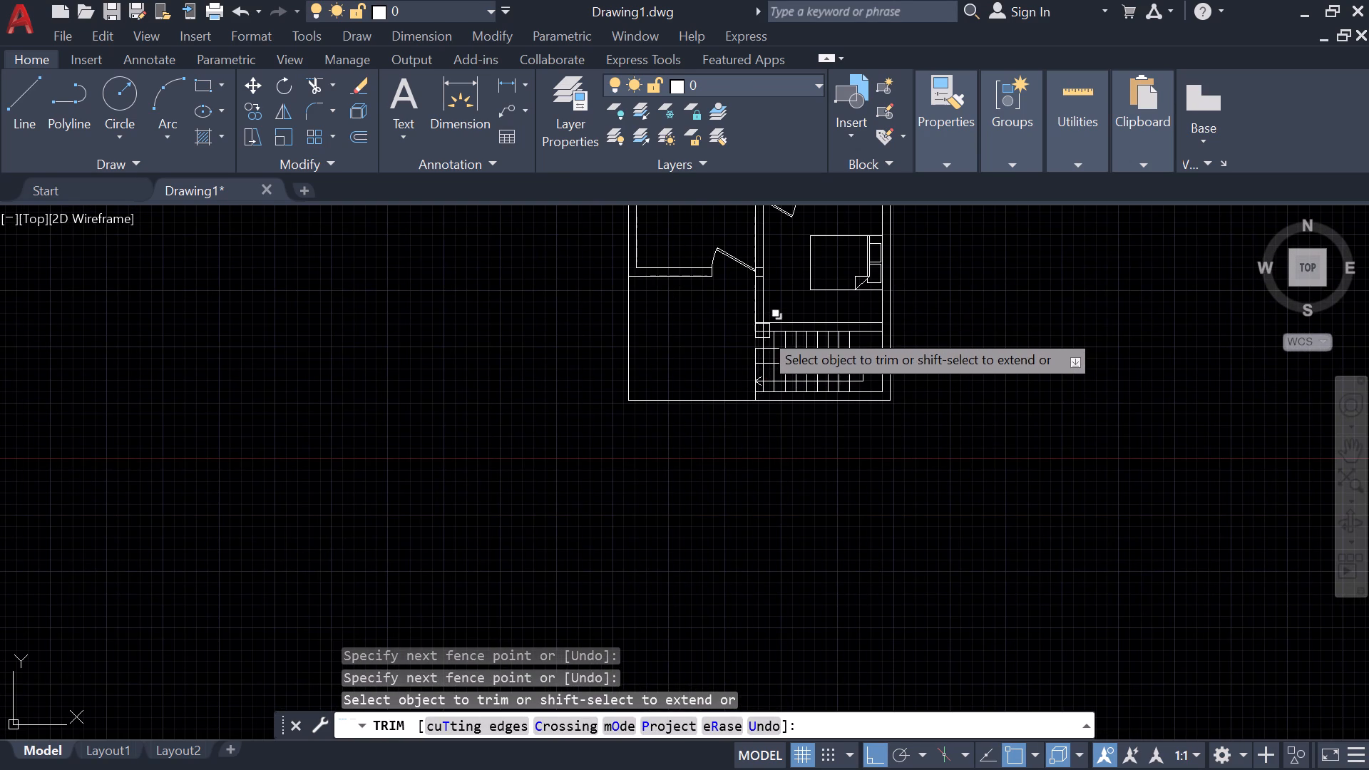
scroll(760, 327, "up", 5)
left_click(760, 282)
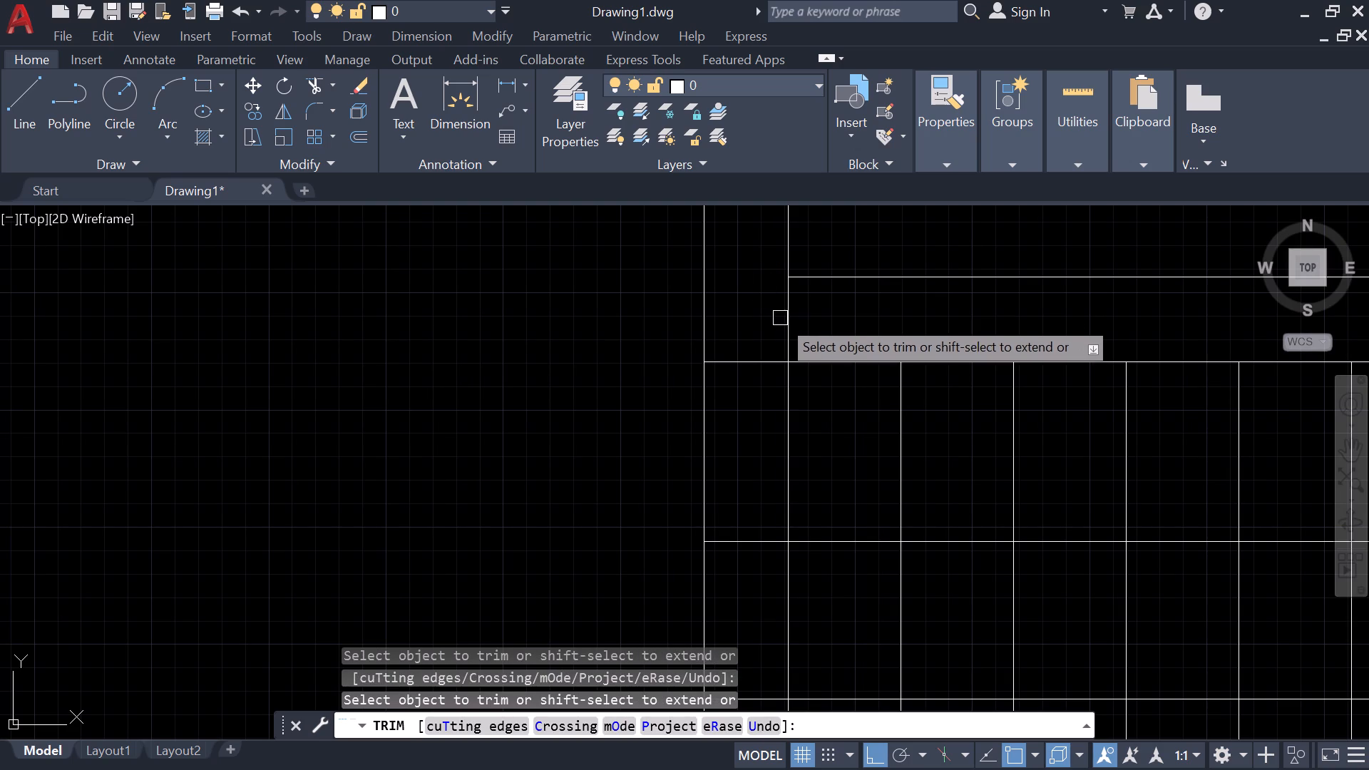
left_click(789, 319)
Trim the outer wall's inner face between the two lines of the wall separating the lower bedroom from the staircase.
scroll(926, 319, "down", 2)
middle_click_drag(985, 314, 920, 328)
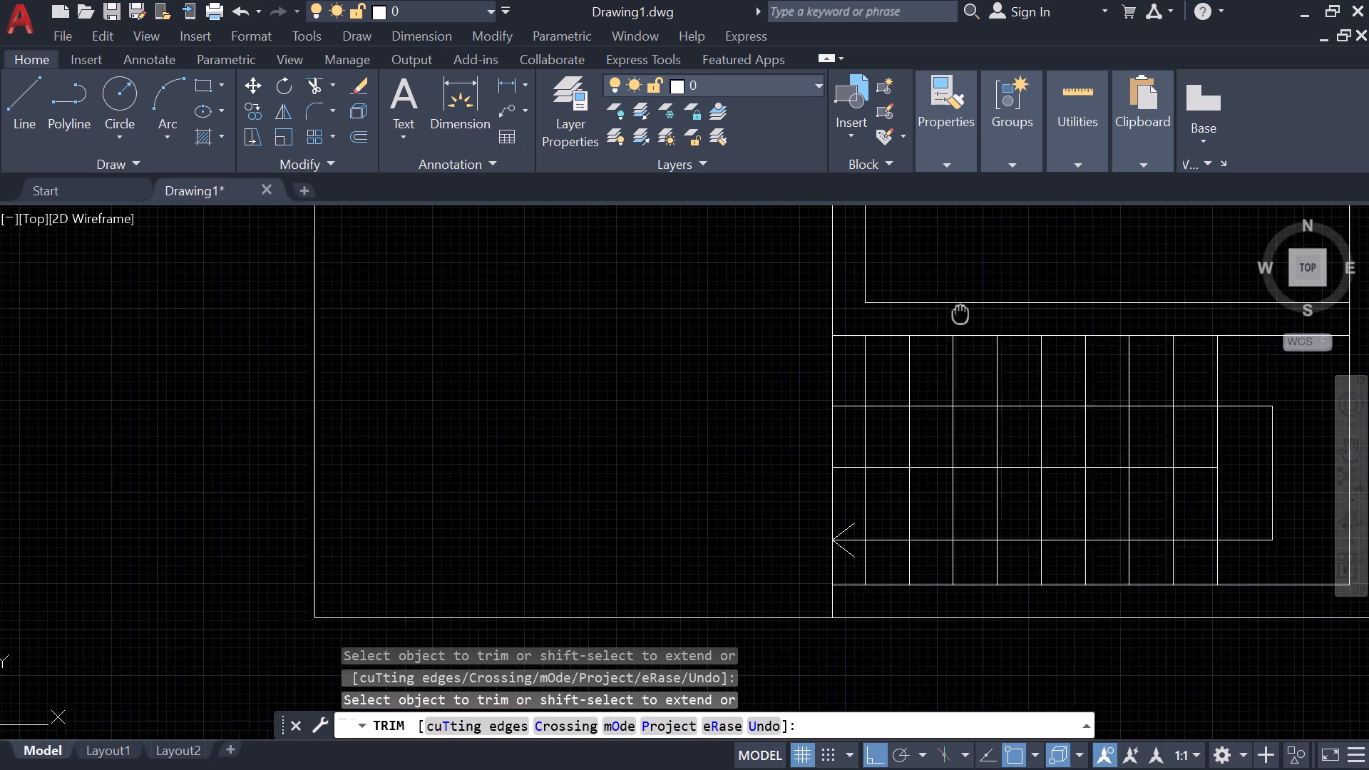
middle_click_drag(920, 328, 642, 386)
scroll(583, 391, "down", 2)
scroll(748, 391, "up", 2)
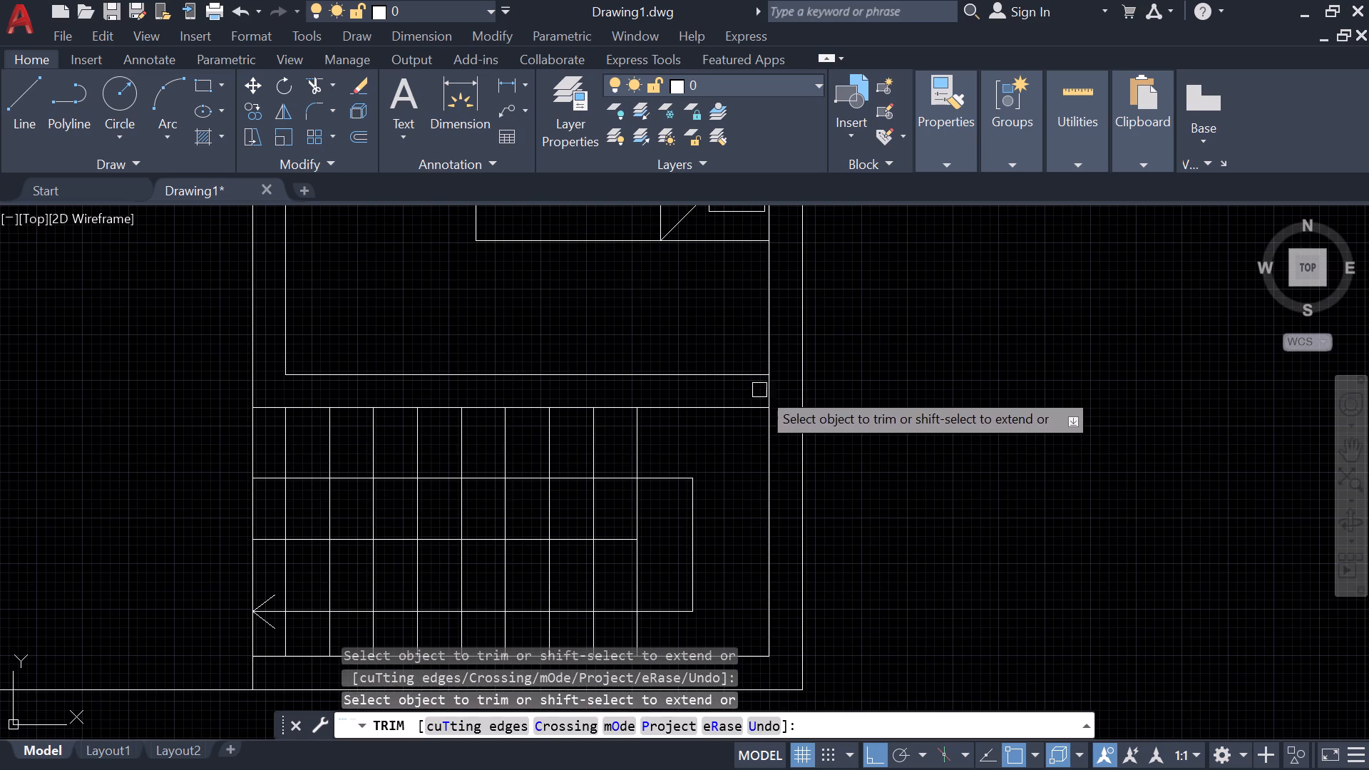
left_click(769, 390)
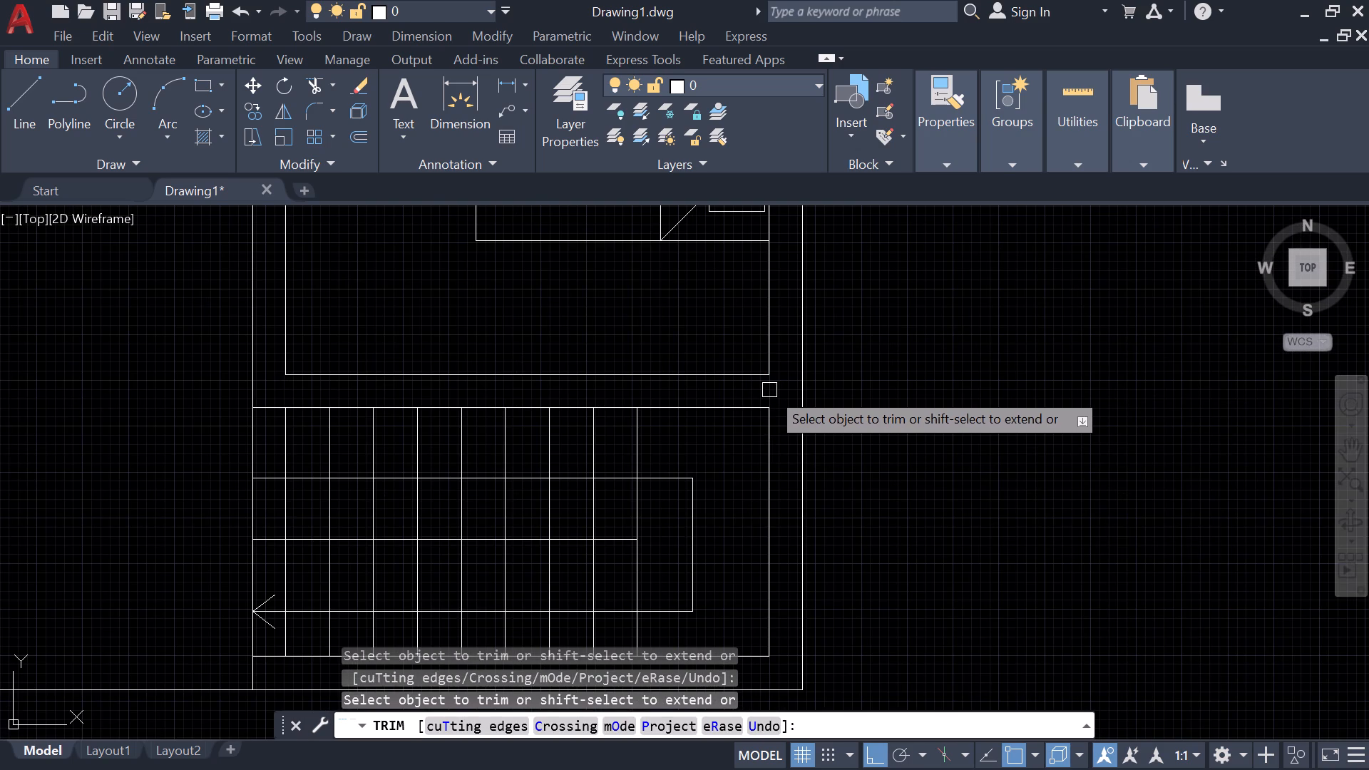
Trim the two short lines crossing the vertical wall beside the hall's entrance door.
middle_click_drag(688, 336, 665, 438)
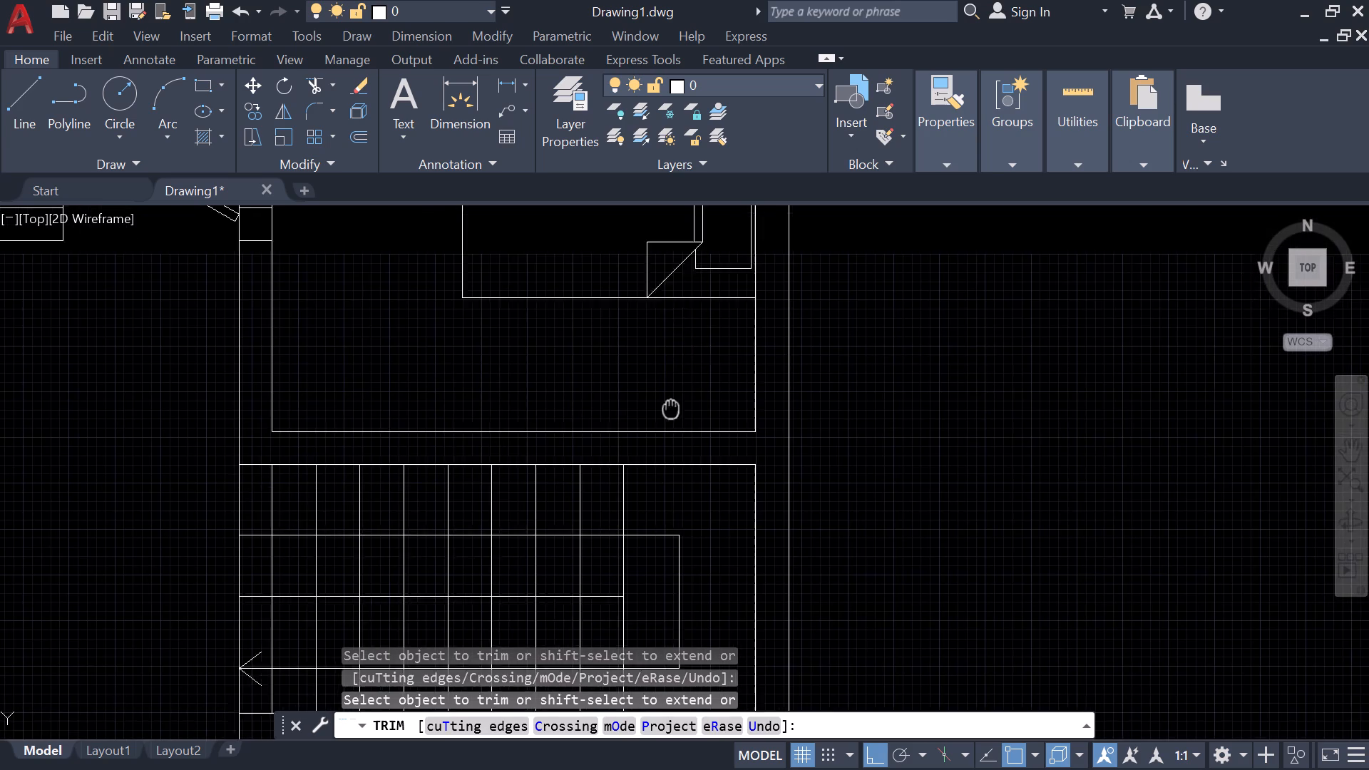
middle_click_drag(665, 438, 655, 484)
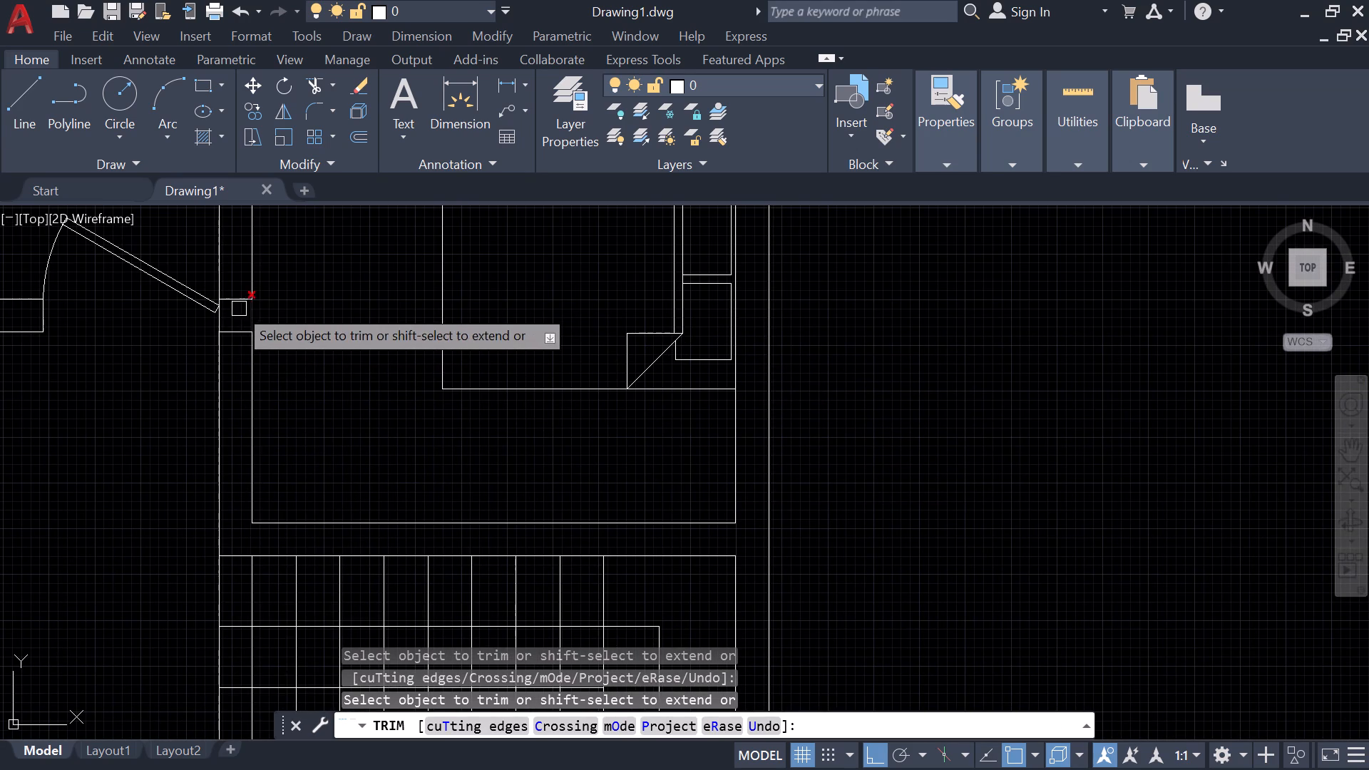
scroll(227, 300, "up", 3)
left_click(242, 310)
left_click(253, 268)
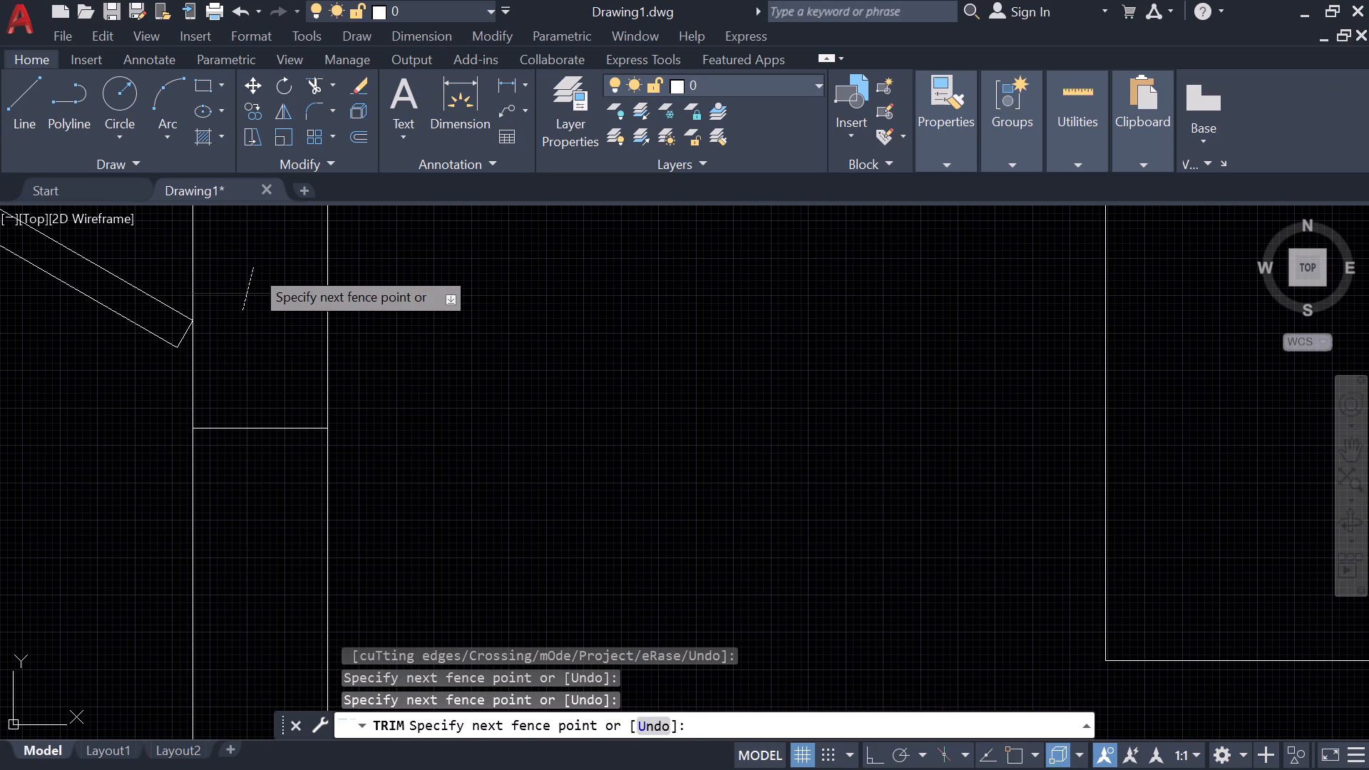
left_click(258, 374)
left_click(264, 489)
scroll(290, 426, "down", 3)
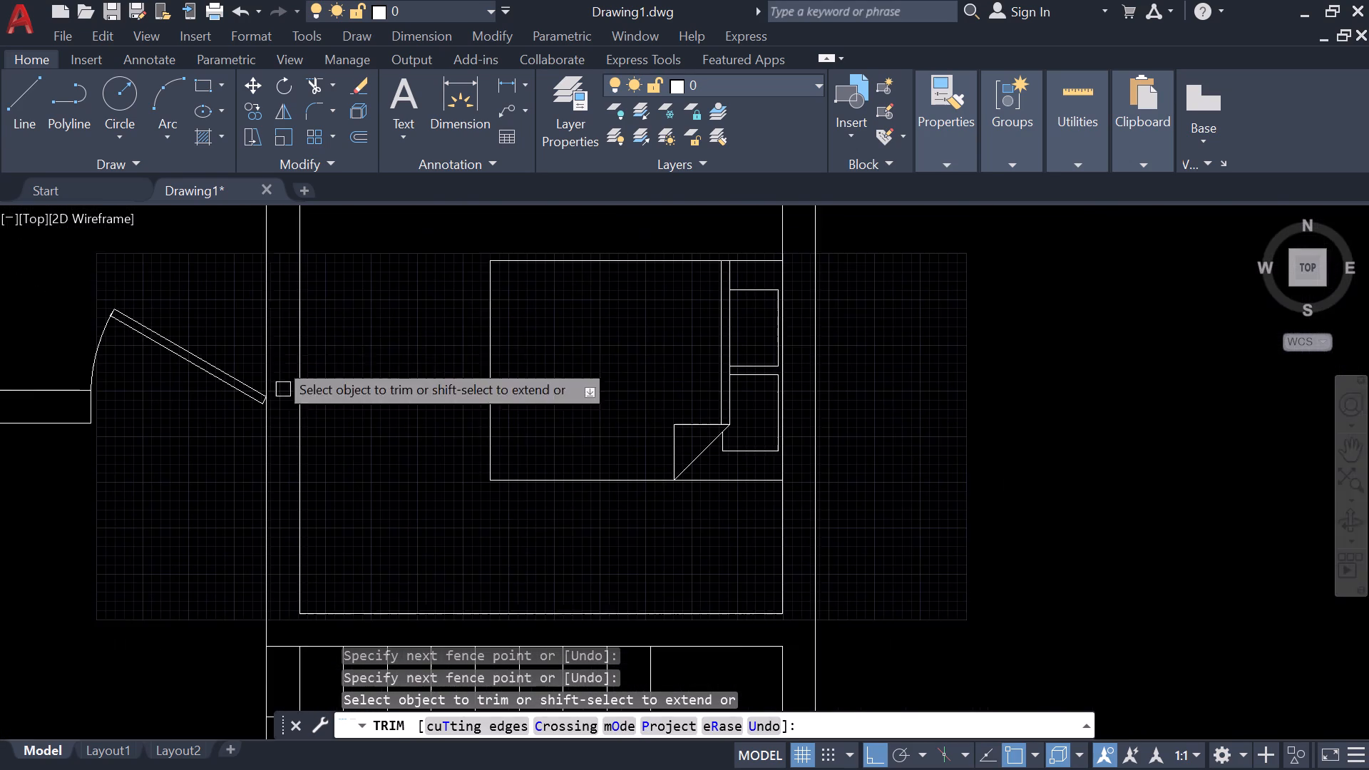
Trim the short line crossing the top end of the vertical wall beside the lower bedroom's door.
middle_click_drag(270, 330, 245, 504)
scroll(256, 284, "up", 3)
left_click(255, 312)
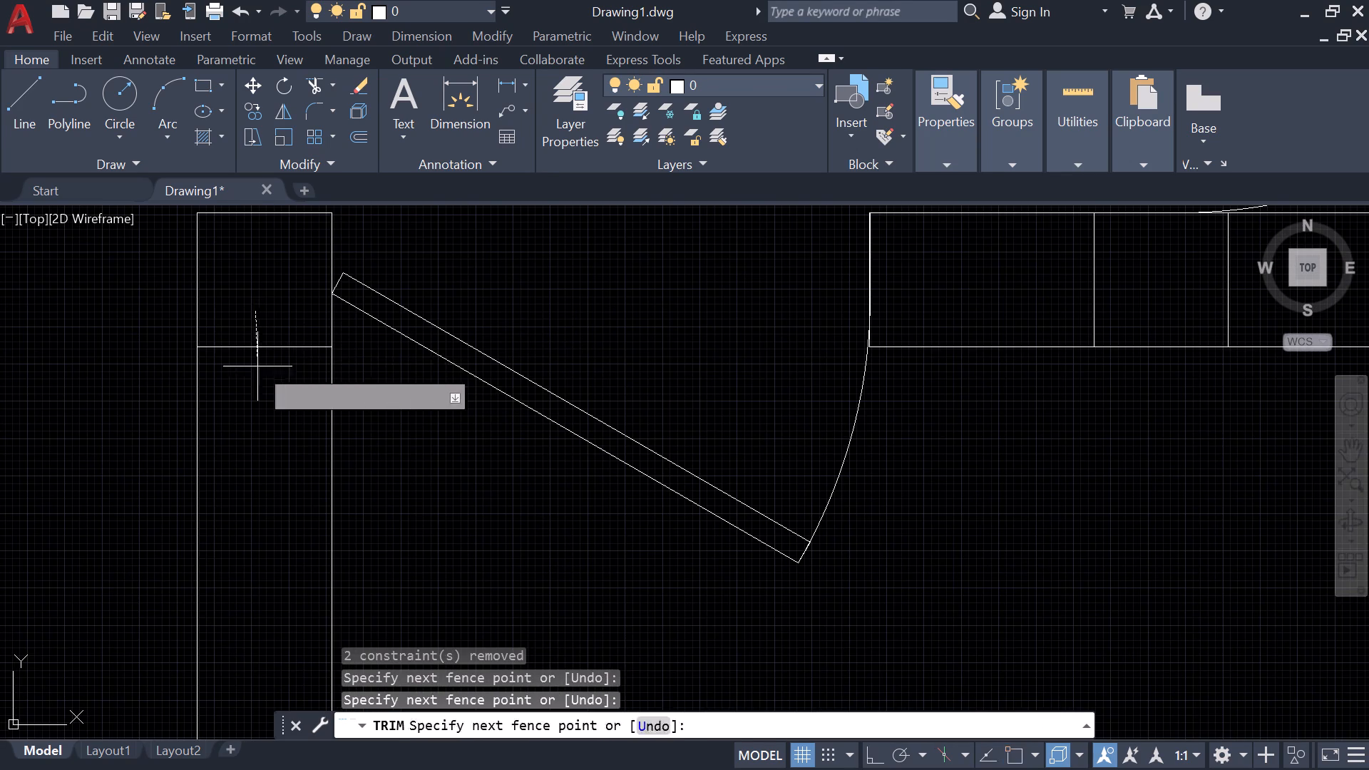
left_click(257, 366)
Trim the two short vertical lines crossing the wall between the lower bathroom and the lower bedroom.
left_click(1037, 292)
left_click(1122, 286)
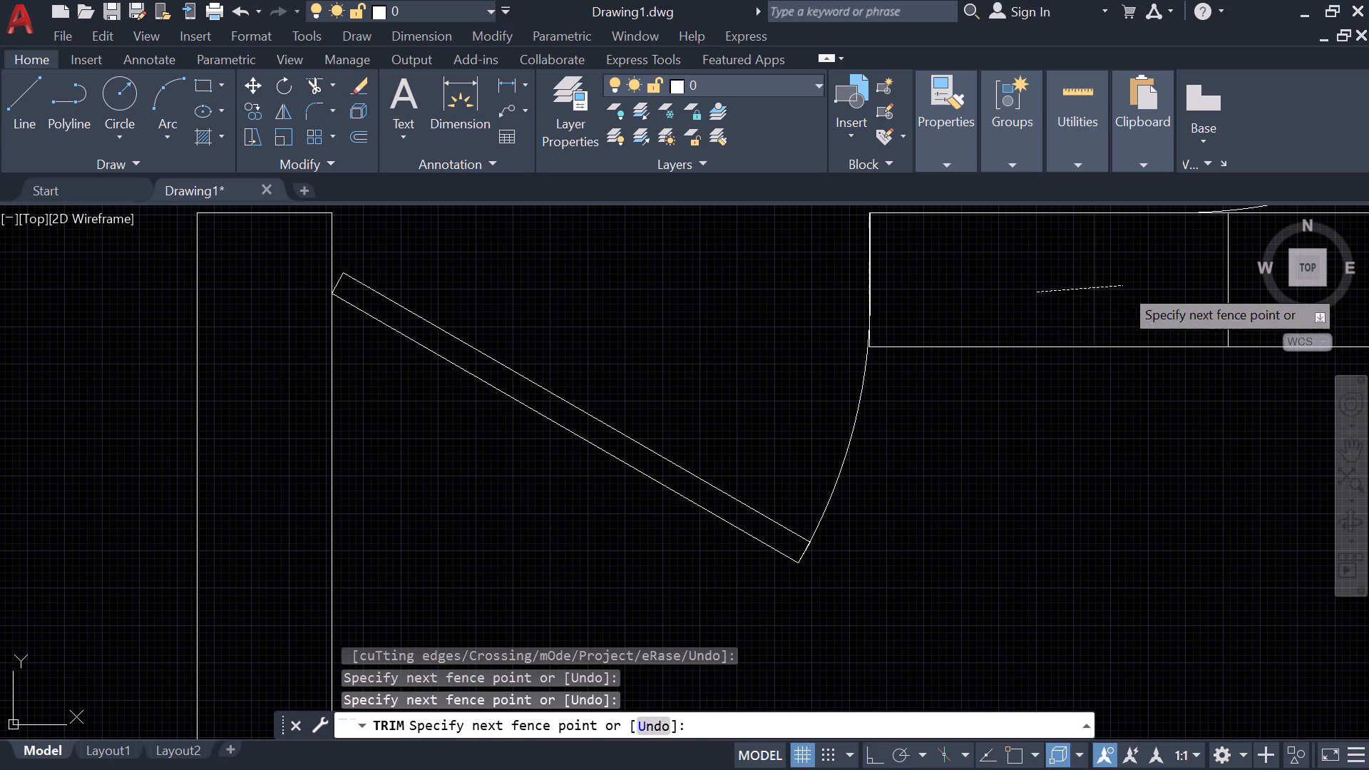
middle_click_drag(1103, 314, 760, 342)
left_click(792, 331)
left_click(951, 331)
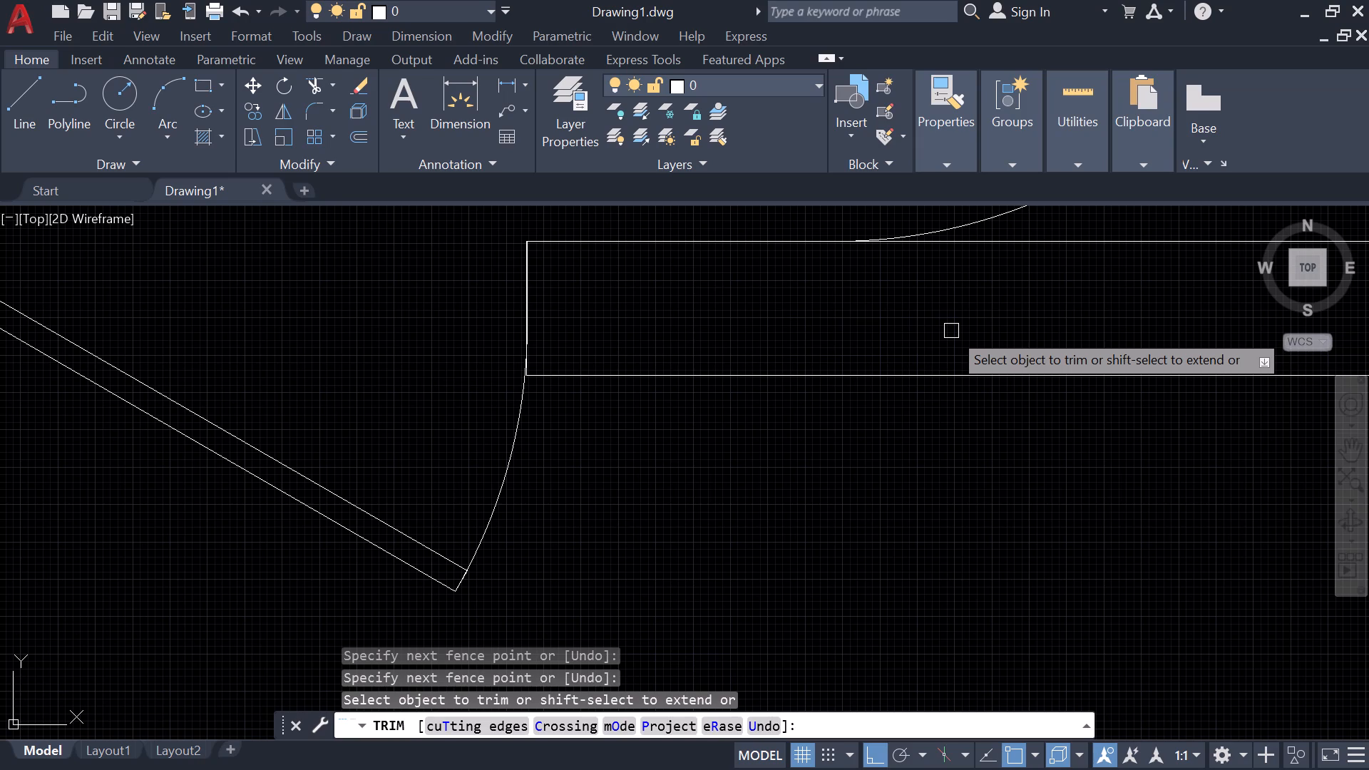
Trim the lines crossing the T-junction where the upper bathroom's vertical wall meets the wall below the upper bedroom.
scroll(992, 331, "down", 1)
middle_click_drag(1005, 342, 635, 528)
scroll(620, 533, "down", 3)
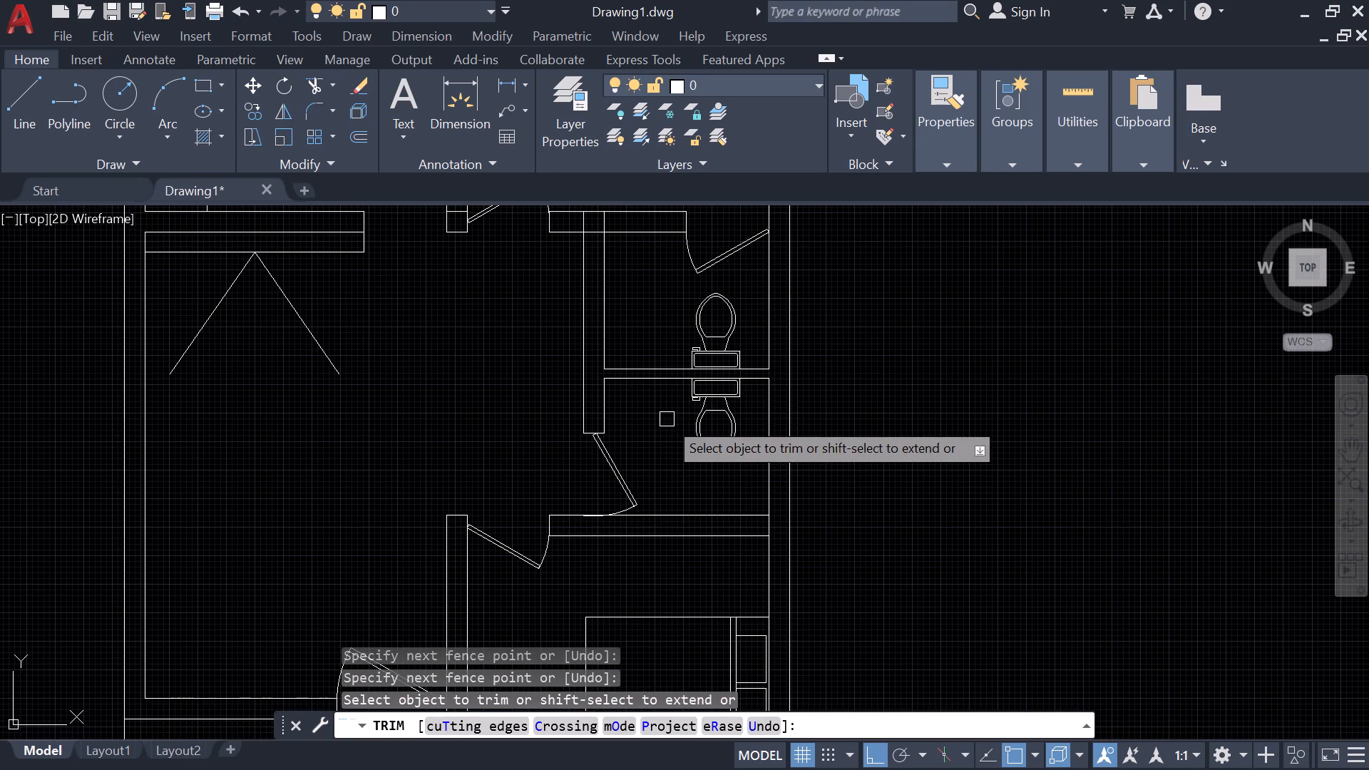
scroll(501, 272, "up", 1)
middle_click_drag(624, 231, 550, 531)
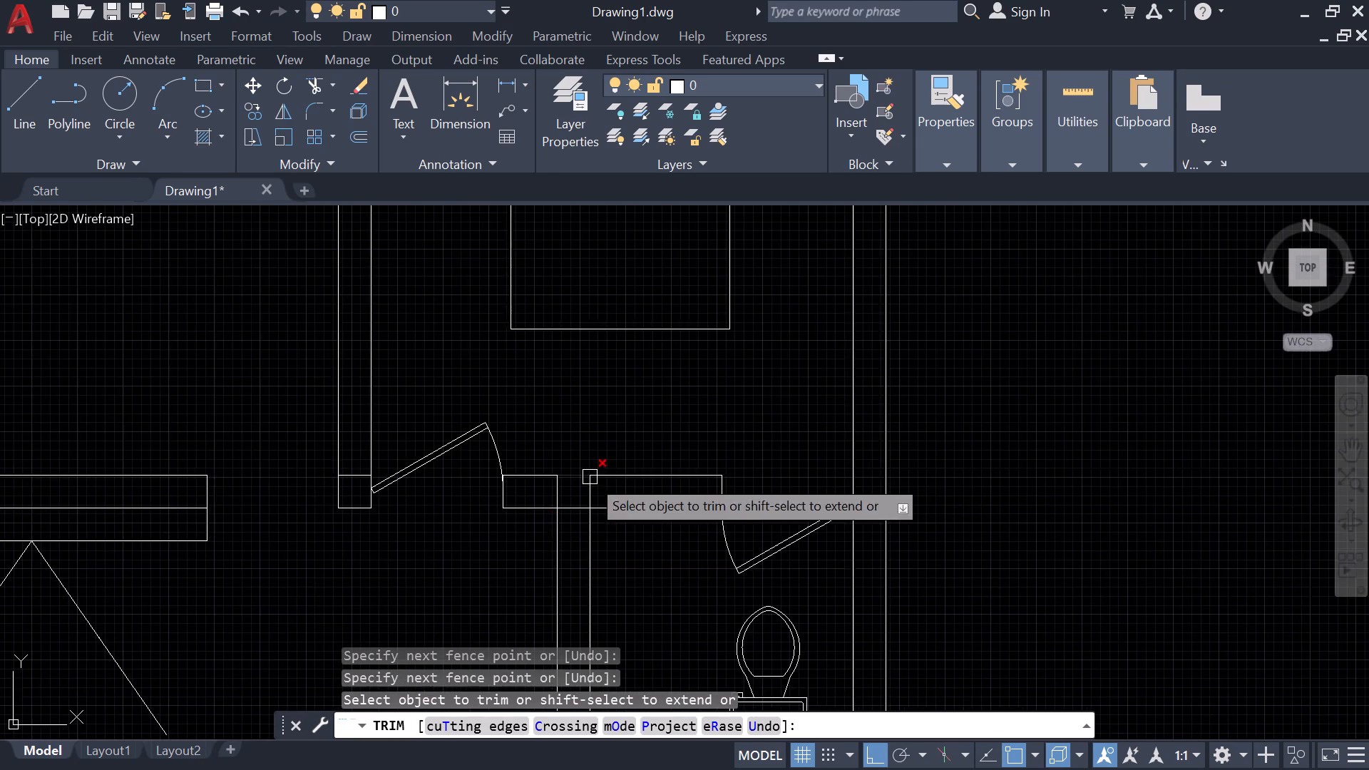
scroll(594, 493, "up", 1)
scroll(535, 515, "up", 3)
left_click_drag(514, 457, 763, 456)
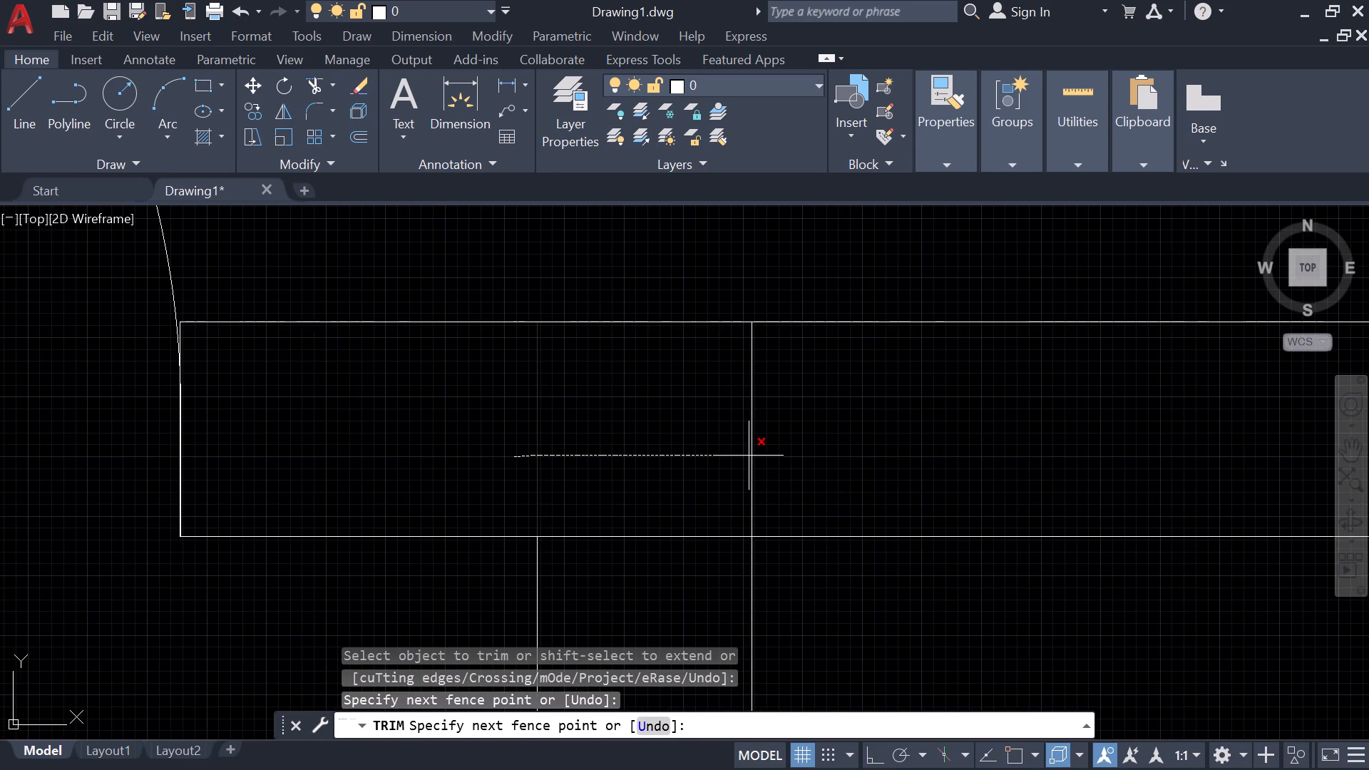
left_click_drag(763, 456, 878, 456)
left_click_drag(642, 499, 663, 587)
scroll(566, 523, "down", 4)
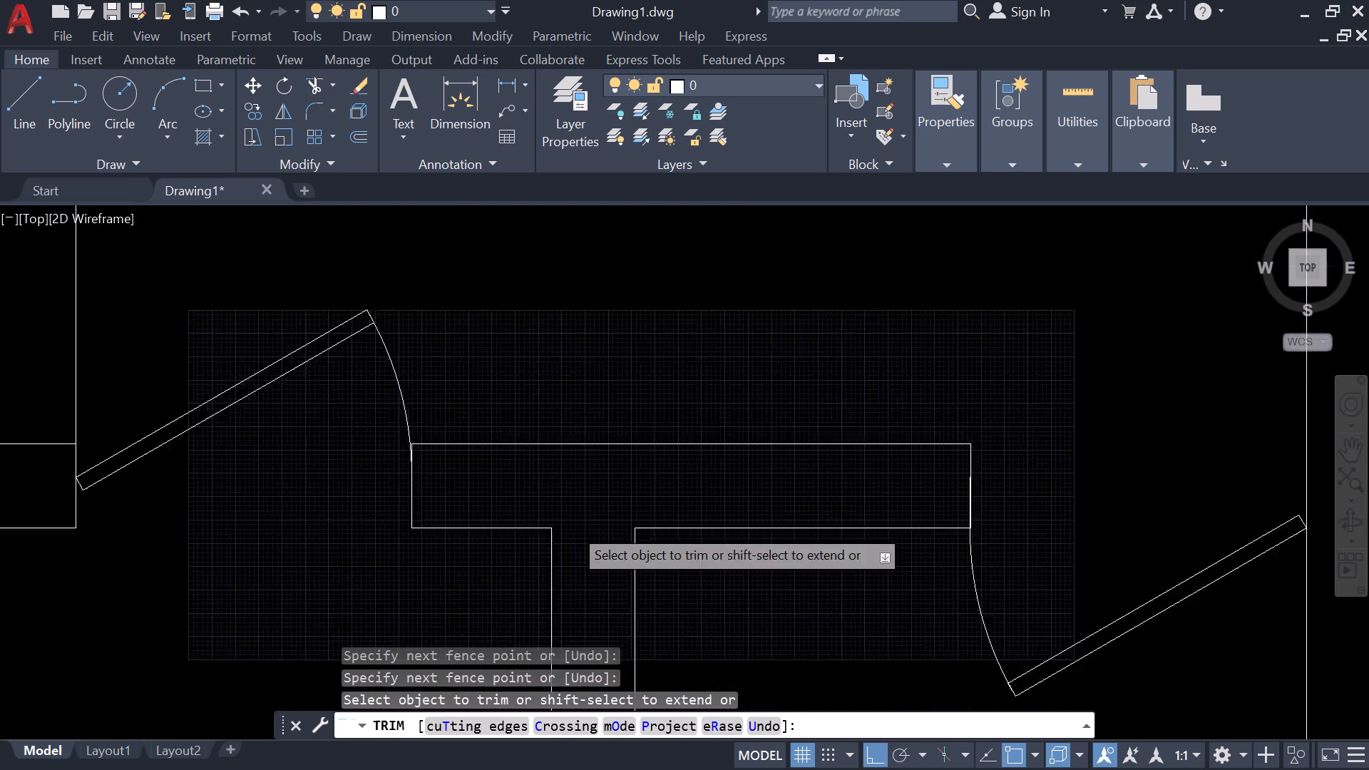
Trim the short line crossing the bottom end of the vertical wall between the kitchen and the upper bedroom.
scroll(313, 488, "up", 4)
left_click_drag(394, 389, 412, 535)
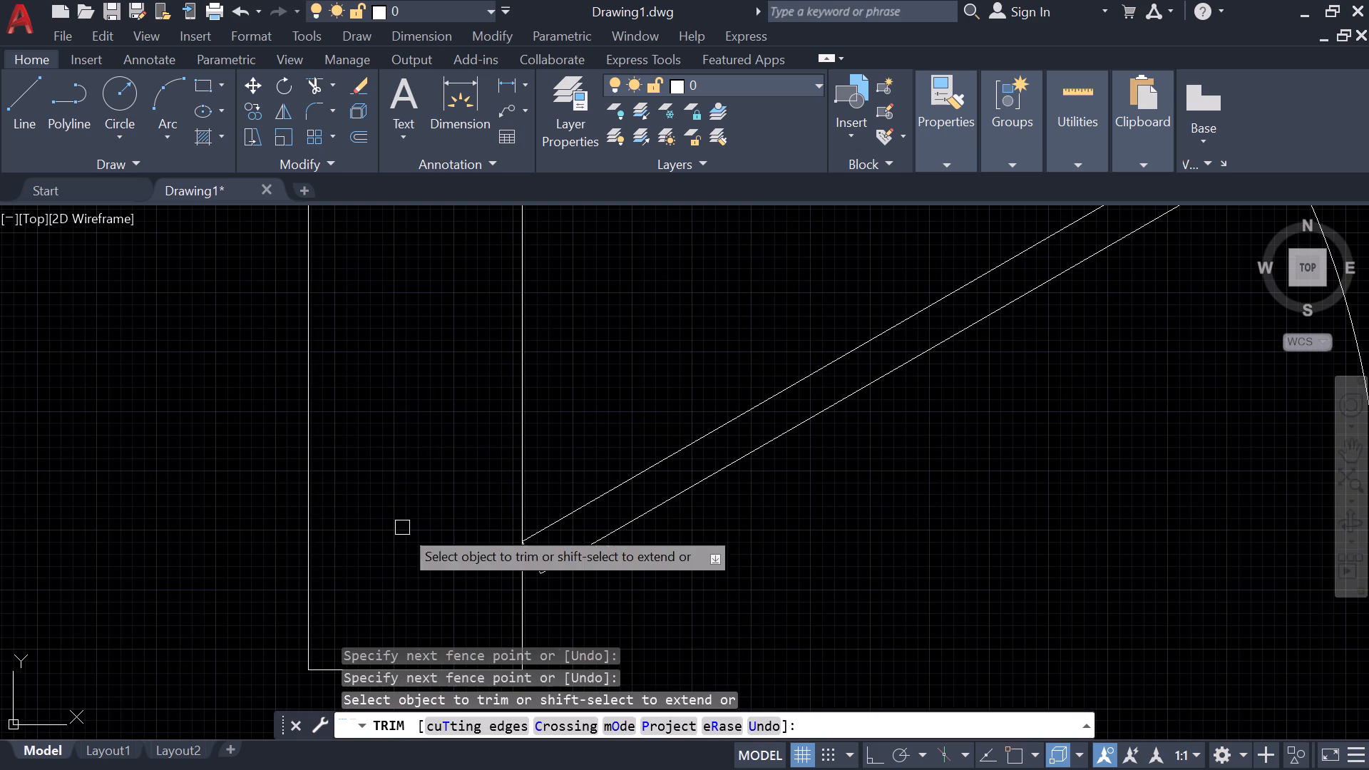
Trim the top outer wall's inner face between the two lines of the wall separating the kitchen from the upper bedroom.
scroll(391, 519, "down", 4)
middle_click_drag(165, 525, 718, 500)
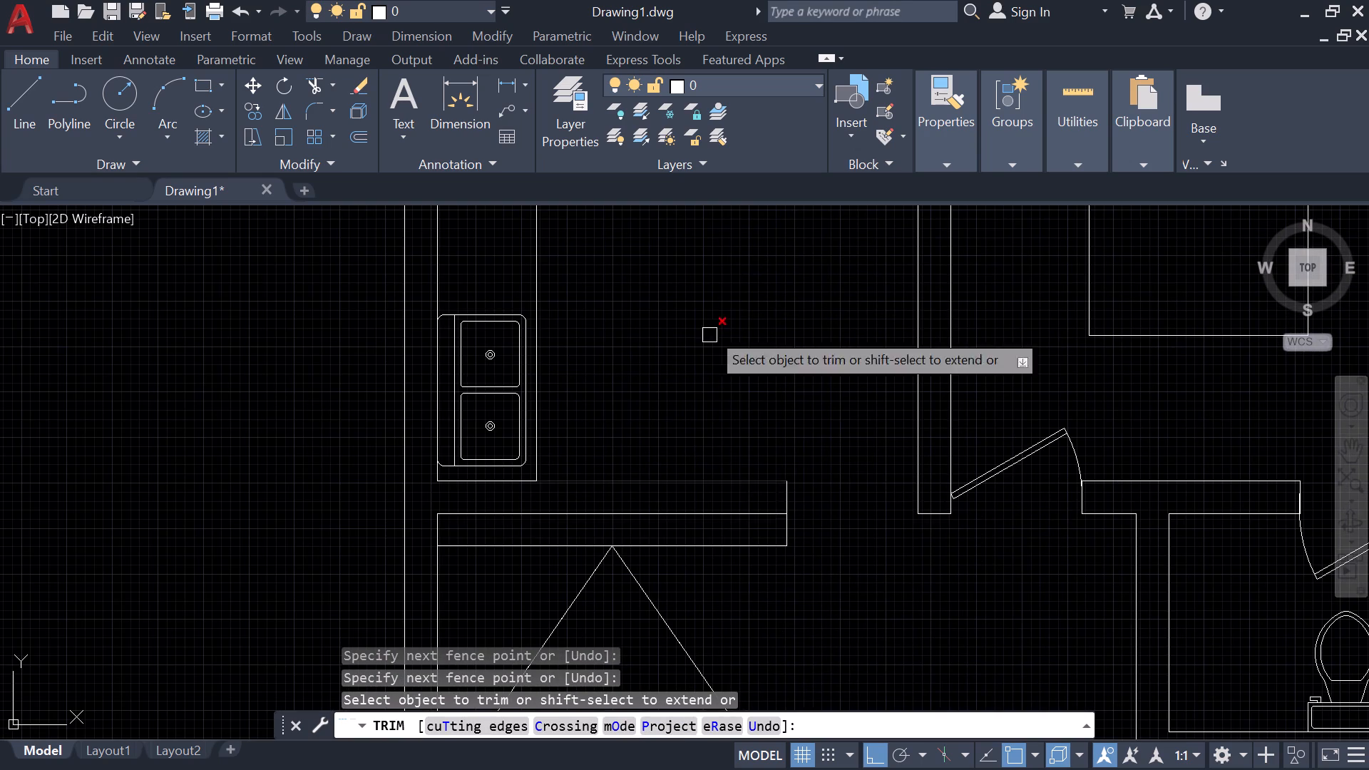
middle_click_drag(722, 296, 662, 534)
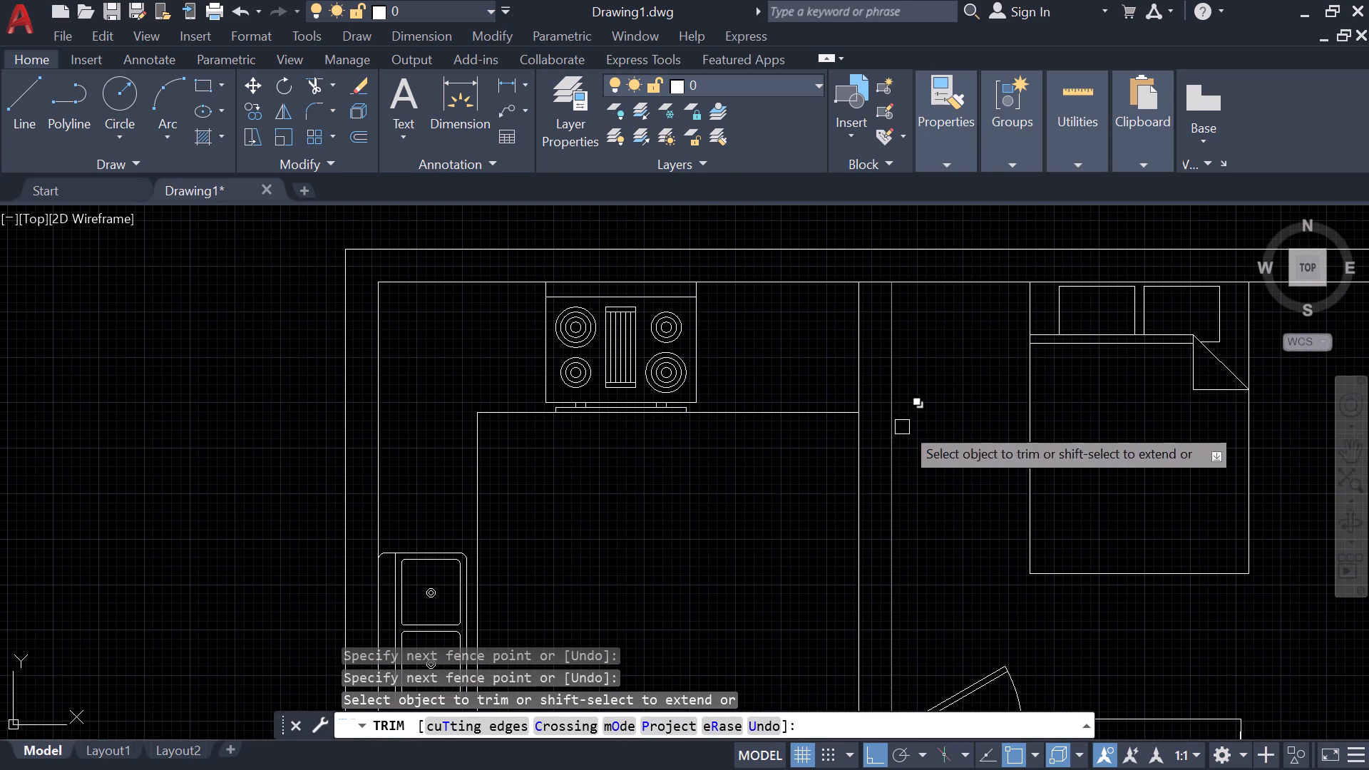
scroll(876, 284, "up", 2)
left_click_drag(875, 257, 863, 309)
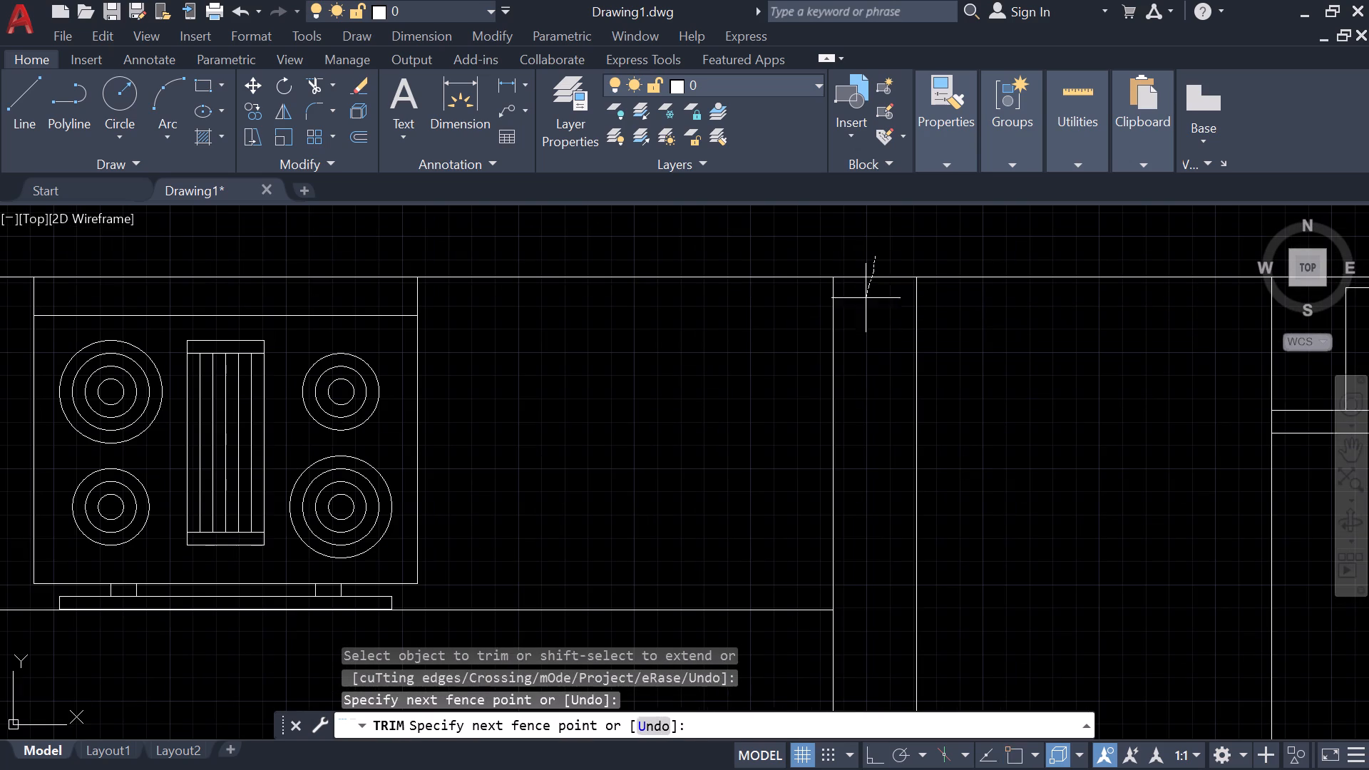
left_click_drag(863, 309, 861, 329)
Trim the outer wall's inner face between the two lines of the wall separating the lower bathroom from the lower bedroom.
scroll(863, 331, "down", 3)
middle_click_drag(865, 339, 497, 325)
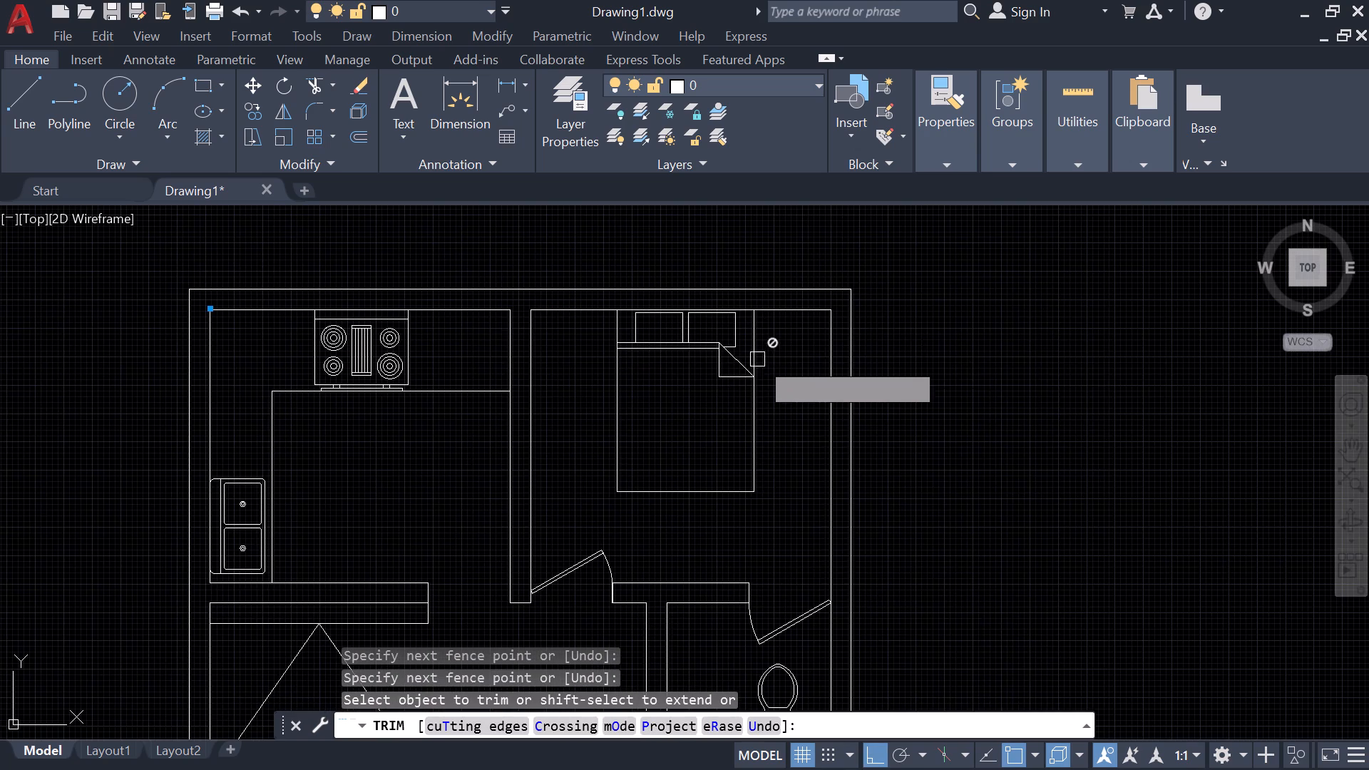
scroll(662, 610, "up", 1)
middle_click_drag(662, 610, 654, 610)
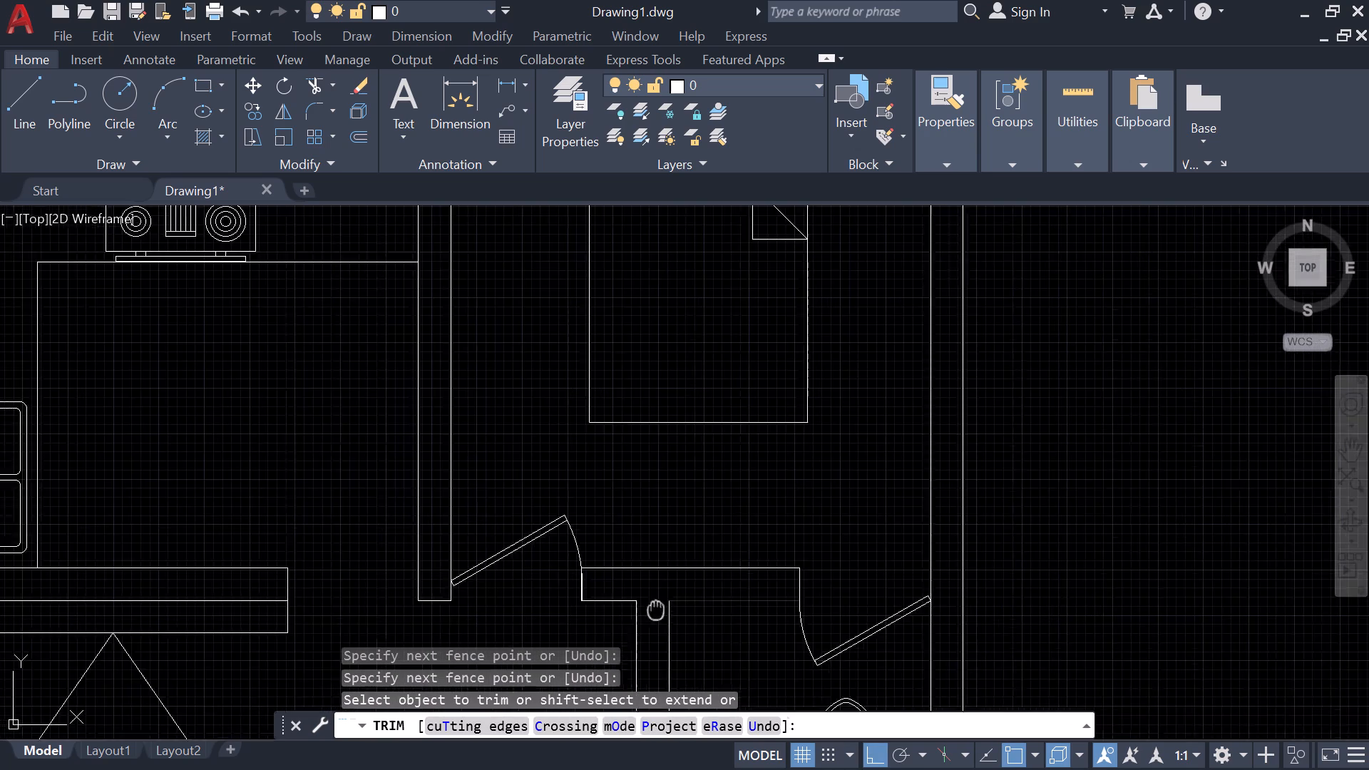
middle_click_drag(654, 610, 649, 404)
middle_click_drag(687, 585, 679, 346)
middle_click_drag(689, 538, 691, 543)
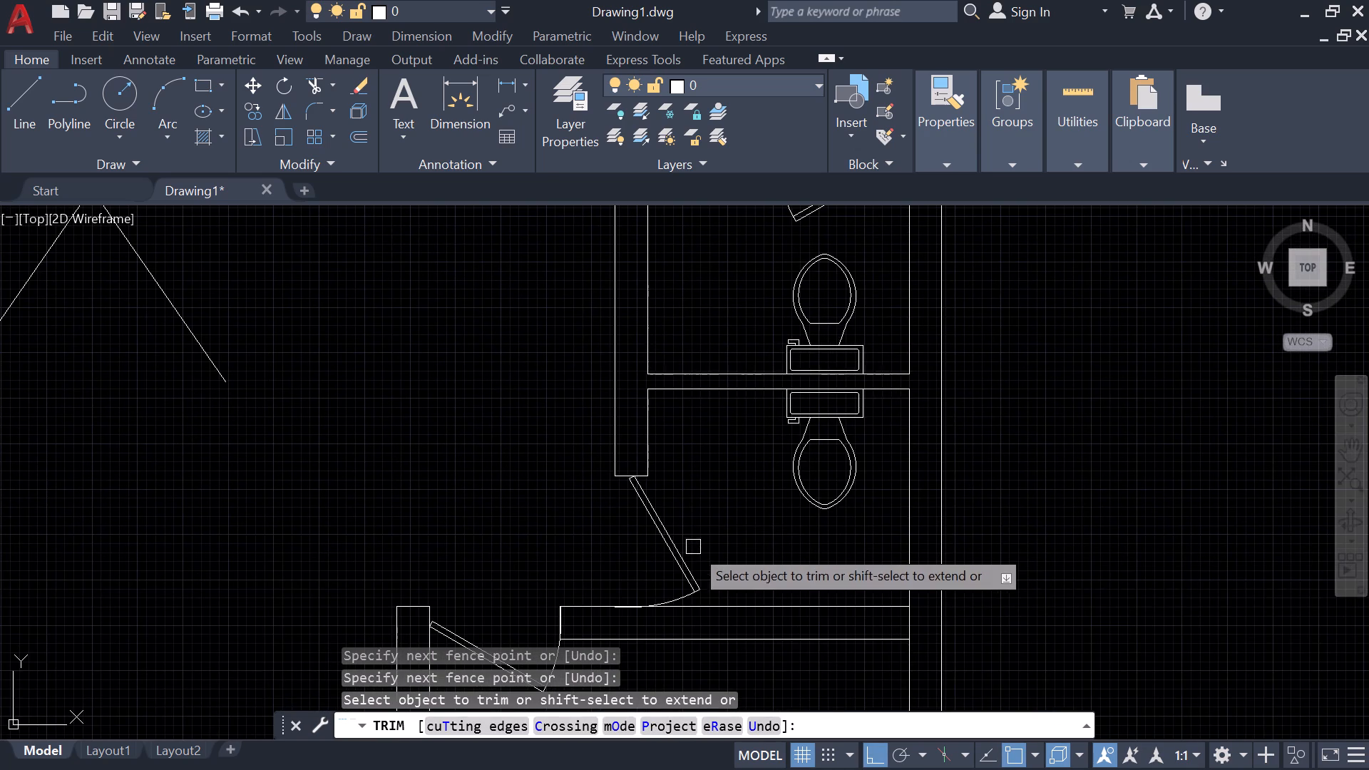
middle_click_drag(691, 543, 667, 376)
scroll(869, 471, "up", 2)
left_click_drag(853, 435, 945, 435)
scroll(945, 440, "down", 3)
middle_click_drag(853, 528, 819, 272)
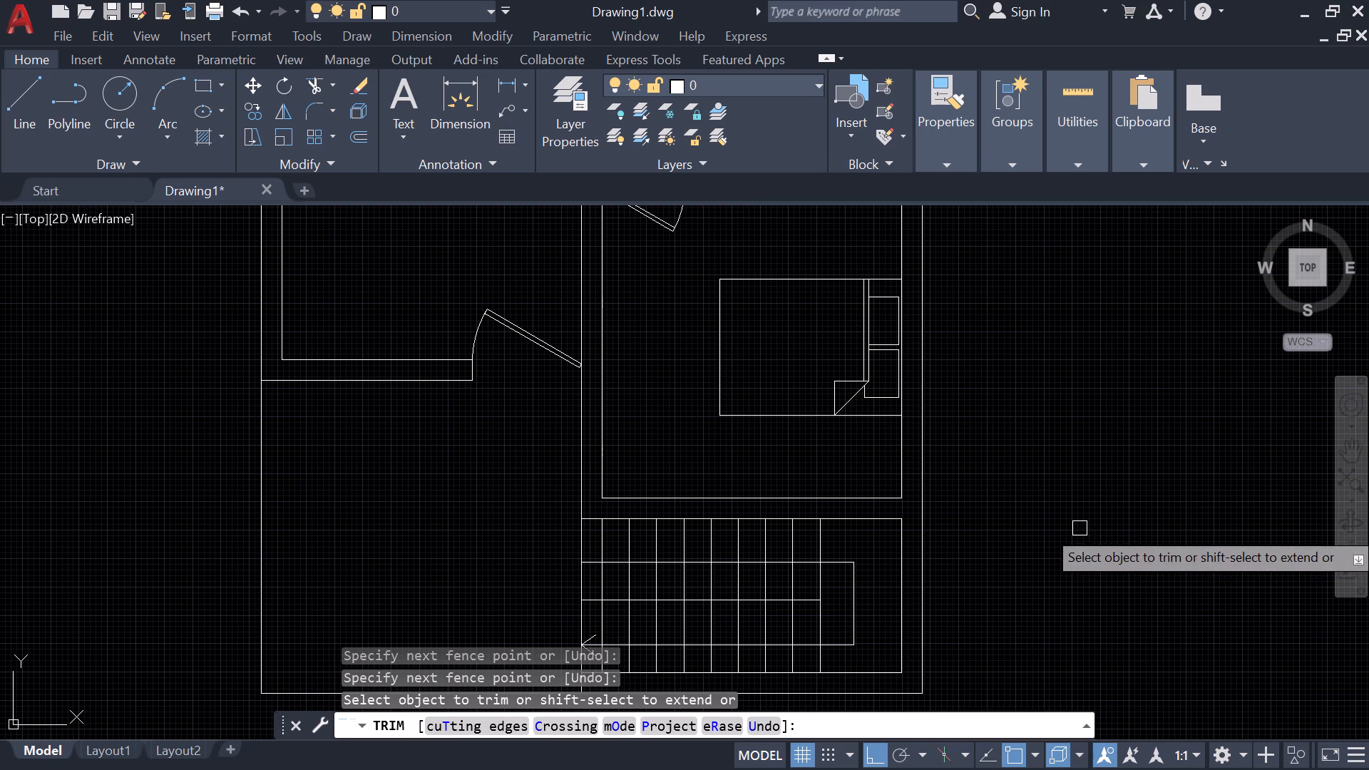
End trimming, check the plan, and undo the whole last Trim command.
scroll(1080, 528, "down", 2)
key("Escape")
middle_click_drag(1063, 393, 1065, 484)
scroll(1059, 389, "up", 2)
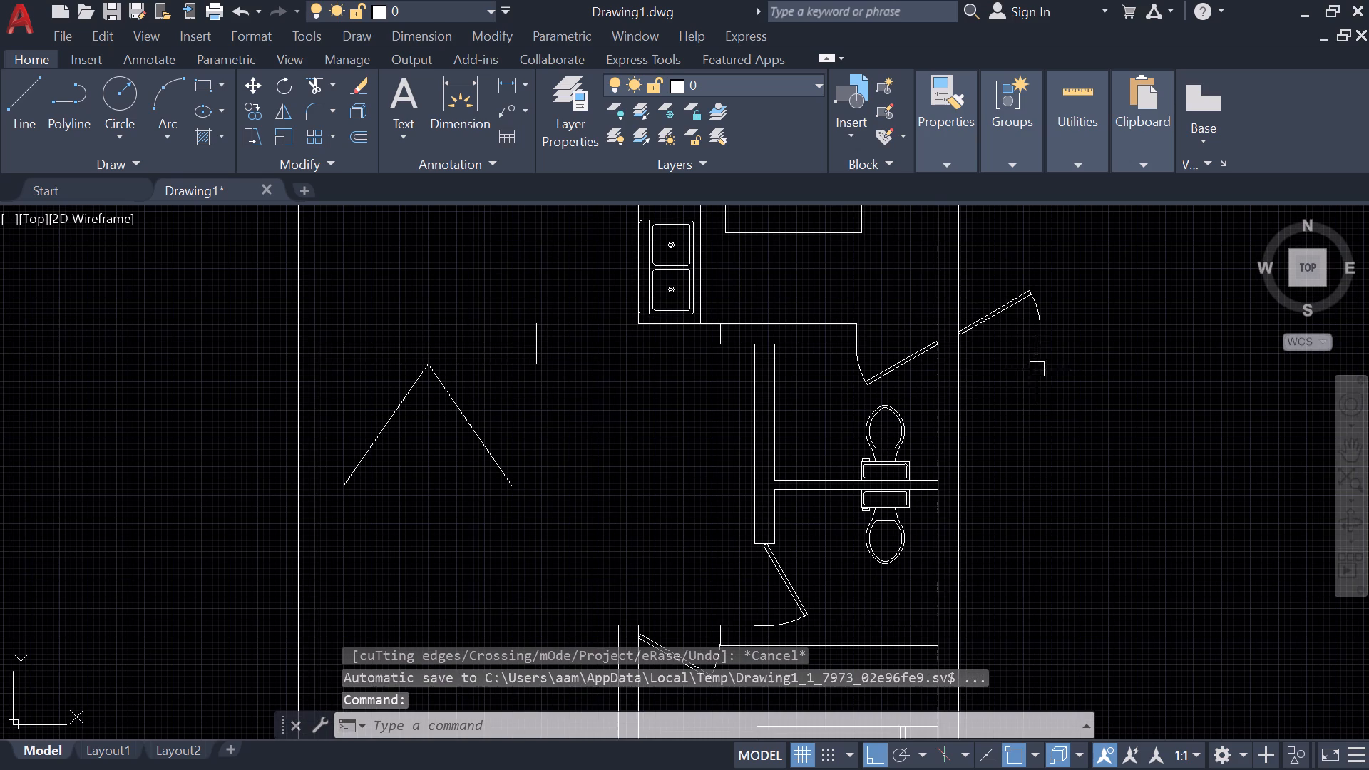
middle_click_drag(1017, 344, 994, 499)
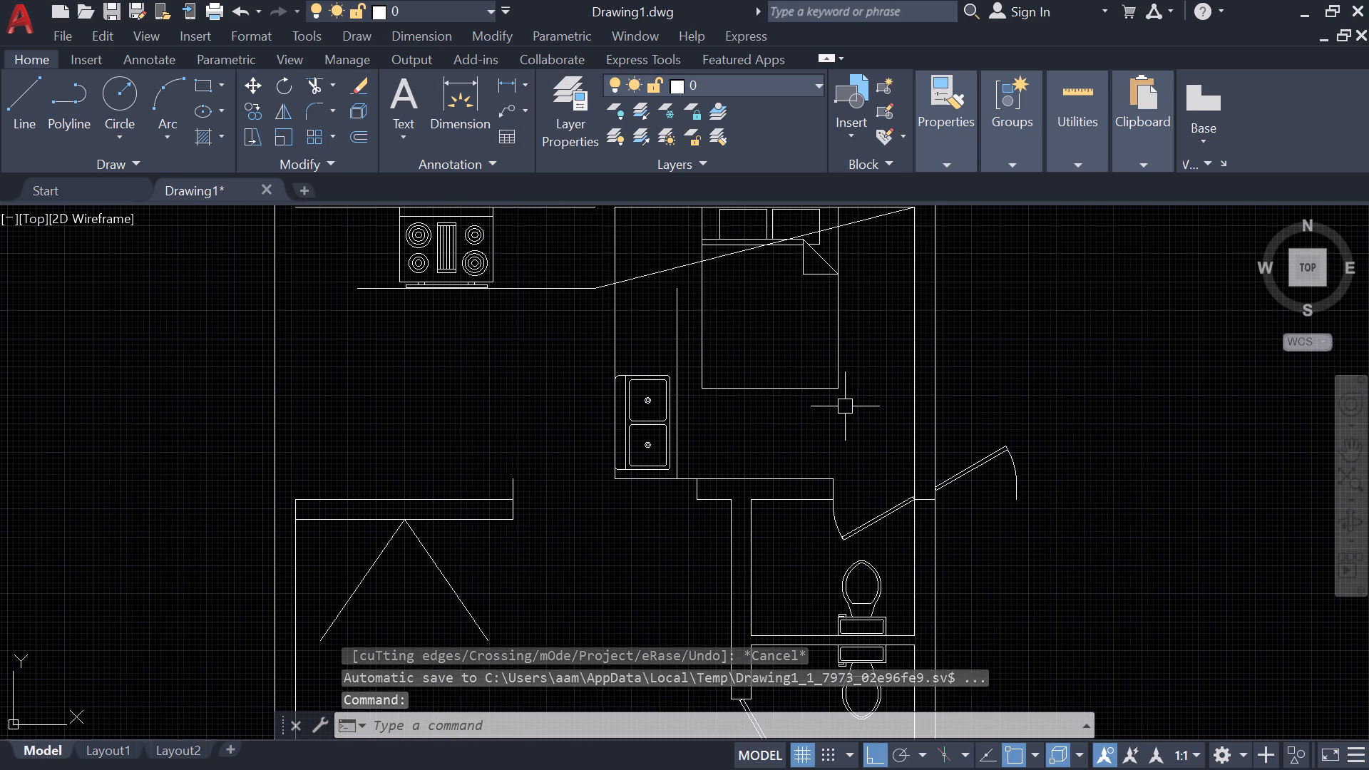
scroll(821, 395, "down", 2)
key("ctrl+z")
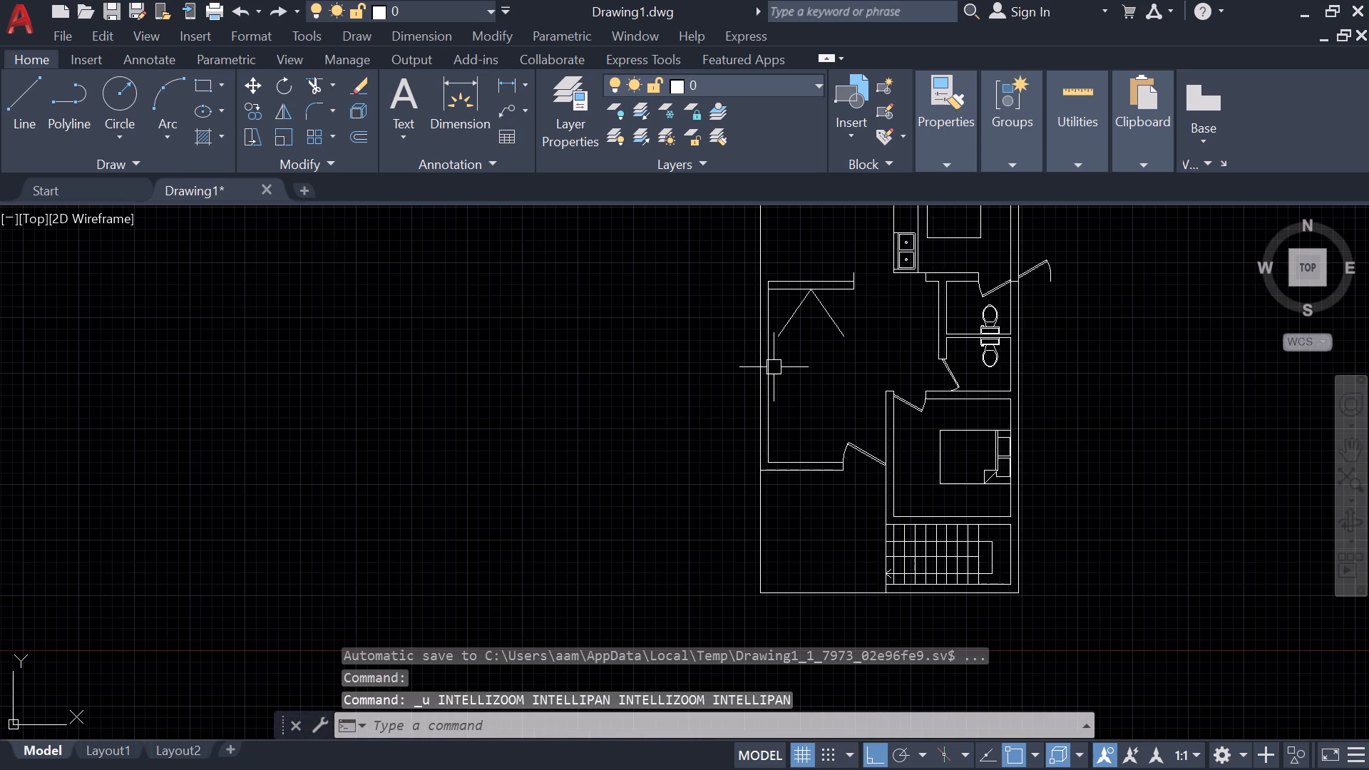
key("ctrl+z")
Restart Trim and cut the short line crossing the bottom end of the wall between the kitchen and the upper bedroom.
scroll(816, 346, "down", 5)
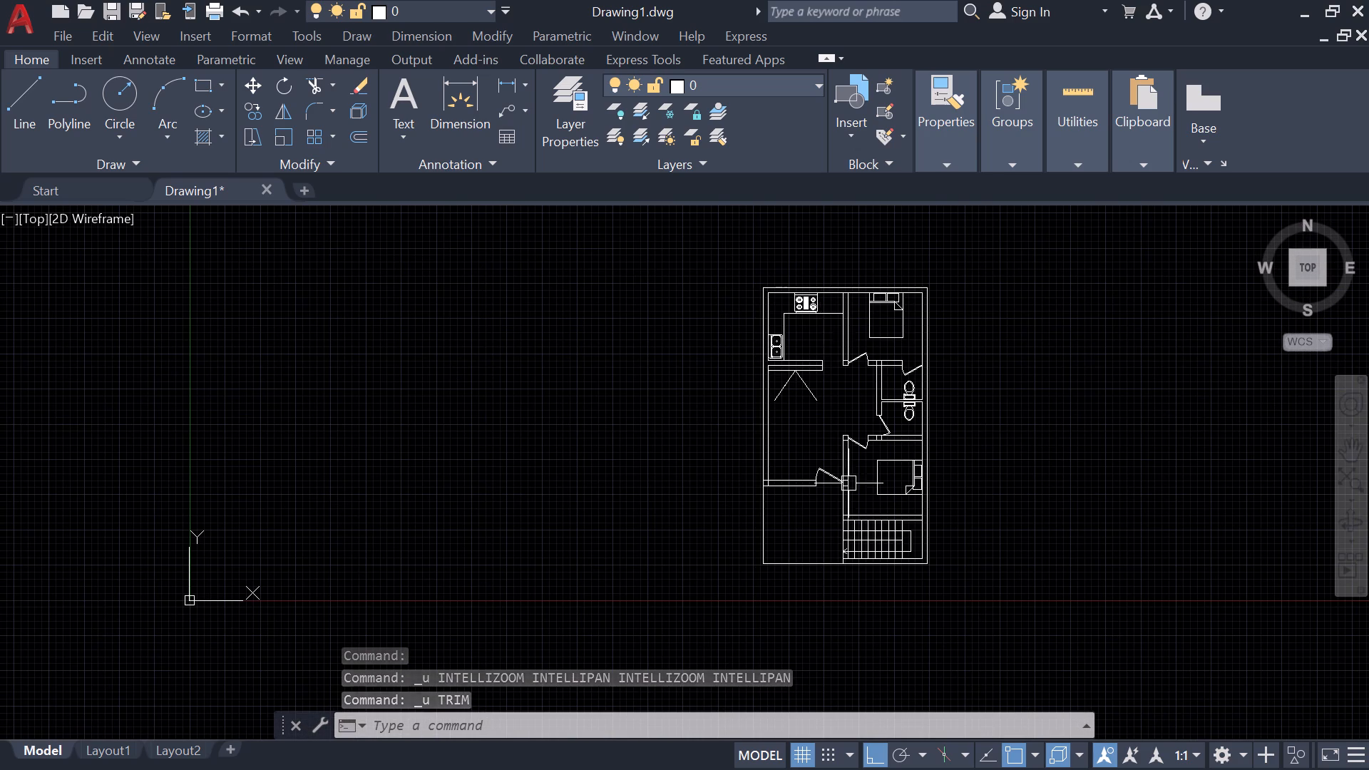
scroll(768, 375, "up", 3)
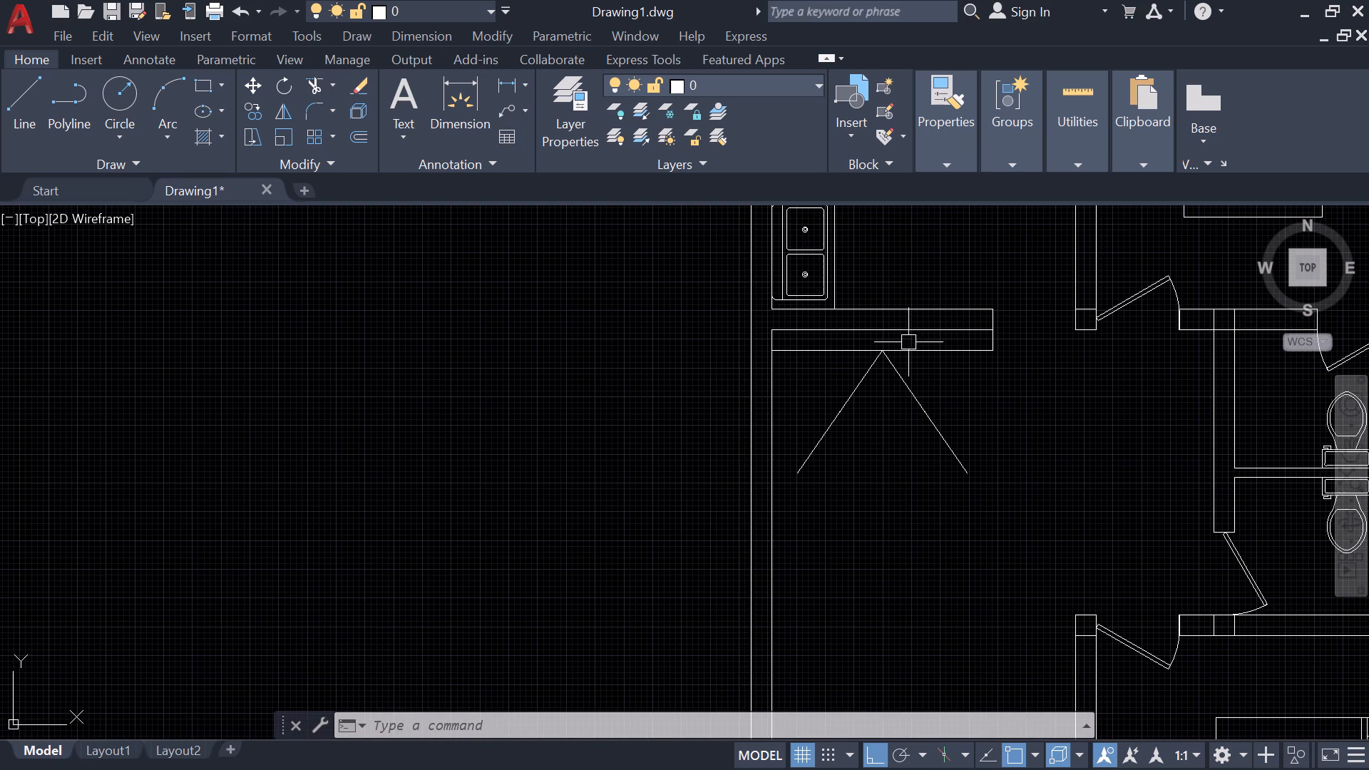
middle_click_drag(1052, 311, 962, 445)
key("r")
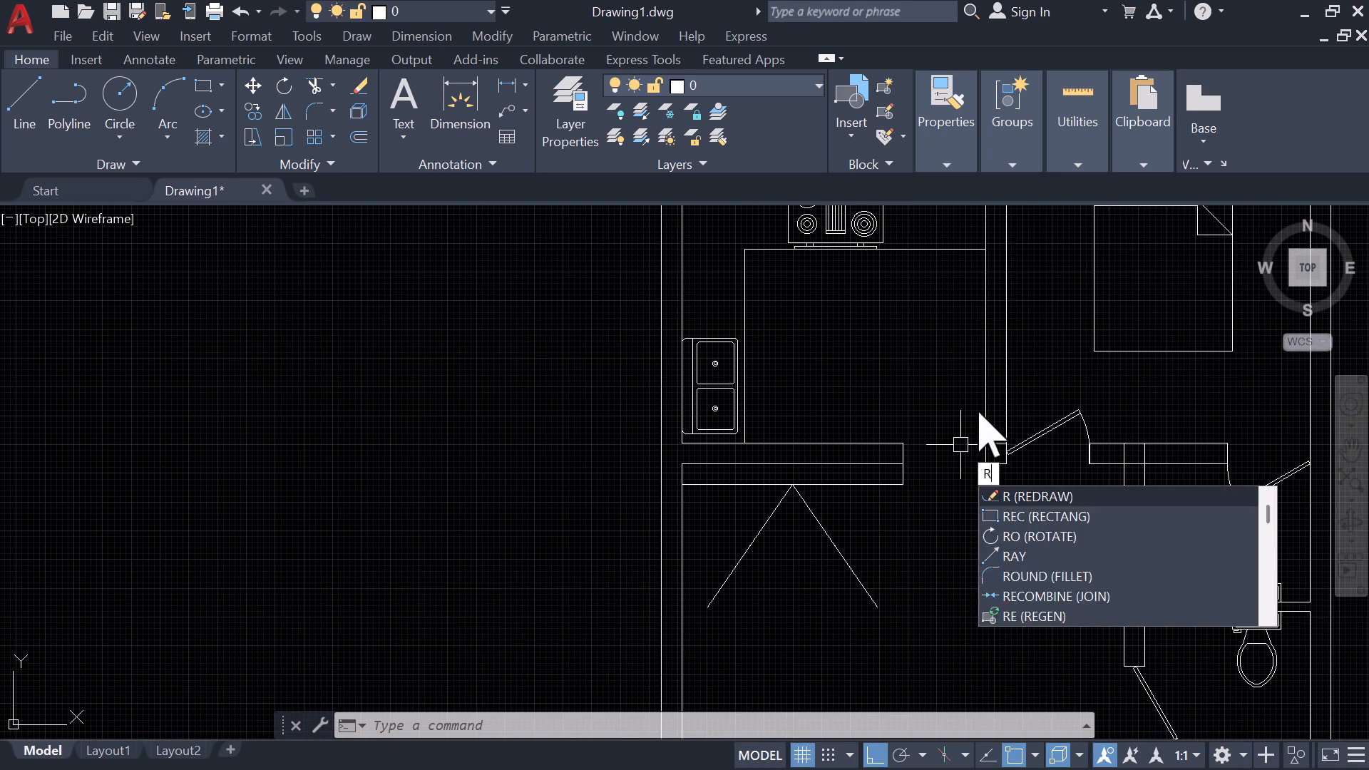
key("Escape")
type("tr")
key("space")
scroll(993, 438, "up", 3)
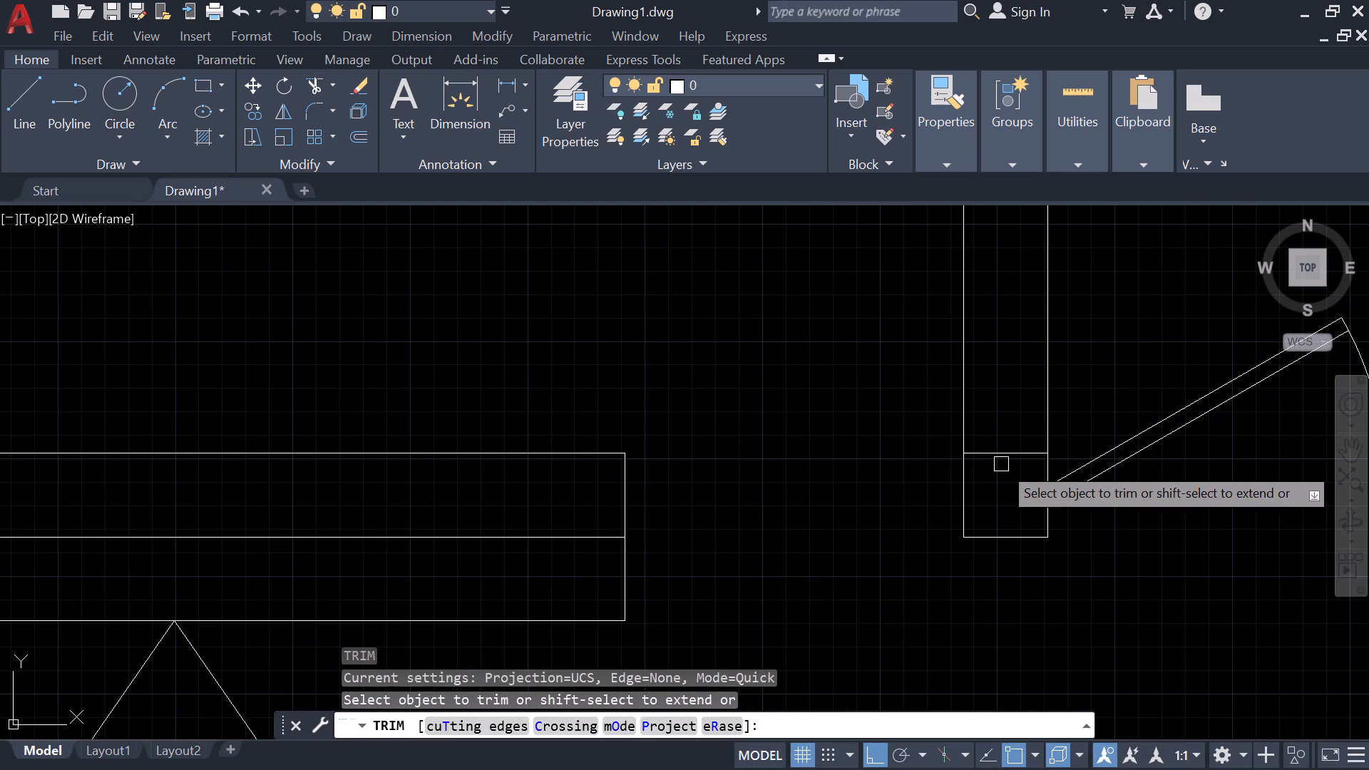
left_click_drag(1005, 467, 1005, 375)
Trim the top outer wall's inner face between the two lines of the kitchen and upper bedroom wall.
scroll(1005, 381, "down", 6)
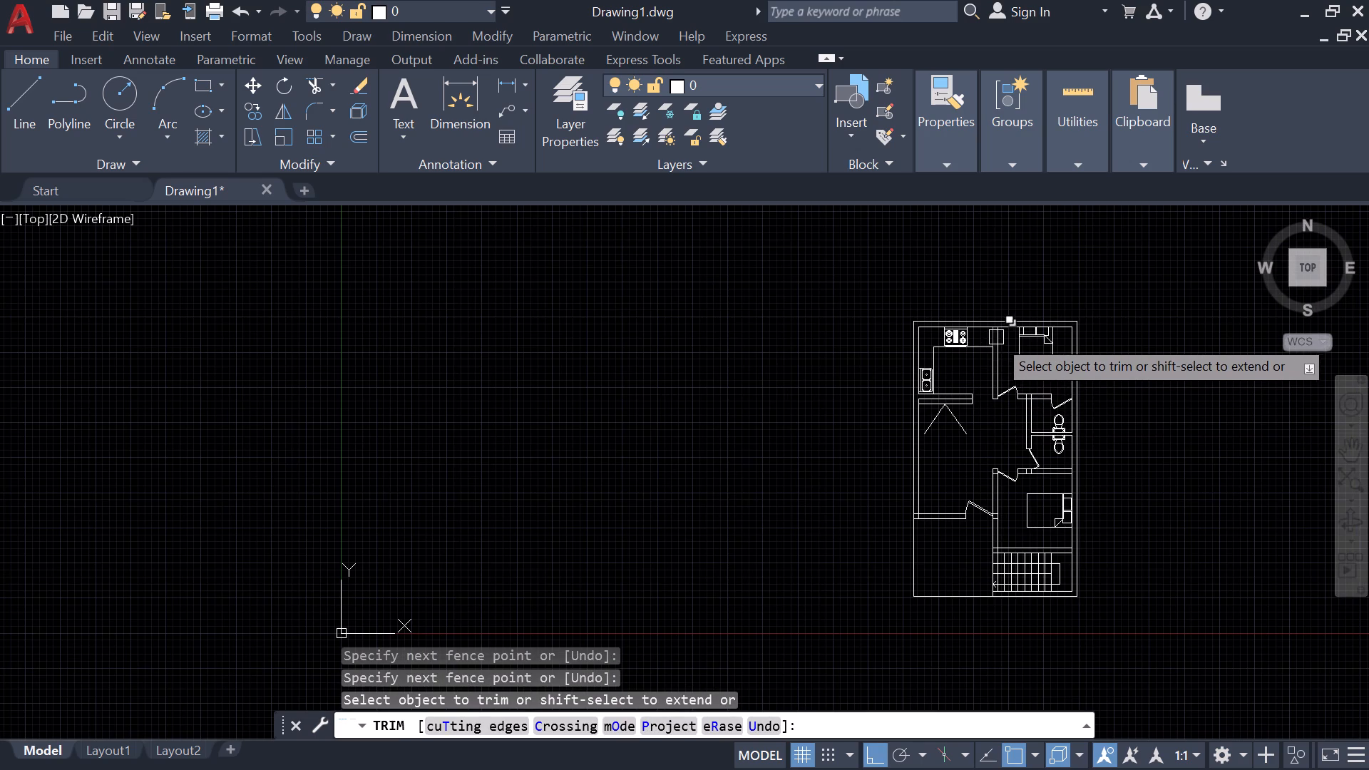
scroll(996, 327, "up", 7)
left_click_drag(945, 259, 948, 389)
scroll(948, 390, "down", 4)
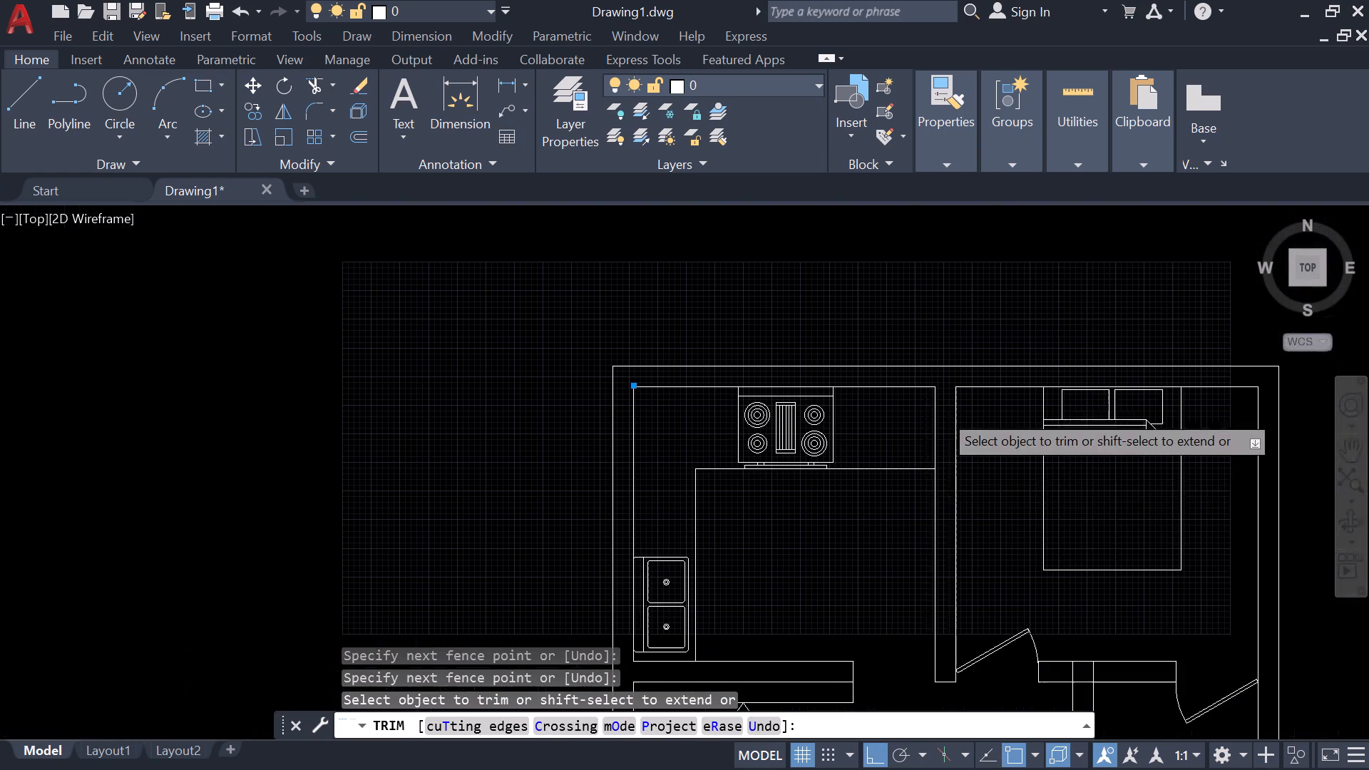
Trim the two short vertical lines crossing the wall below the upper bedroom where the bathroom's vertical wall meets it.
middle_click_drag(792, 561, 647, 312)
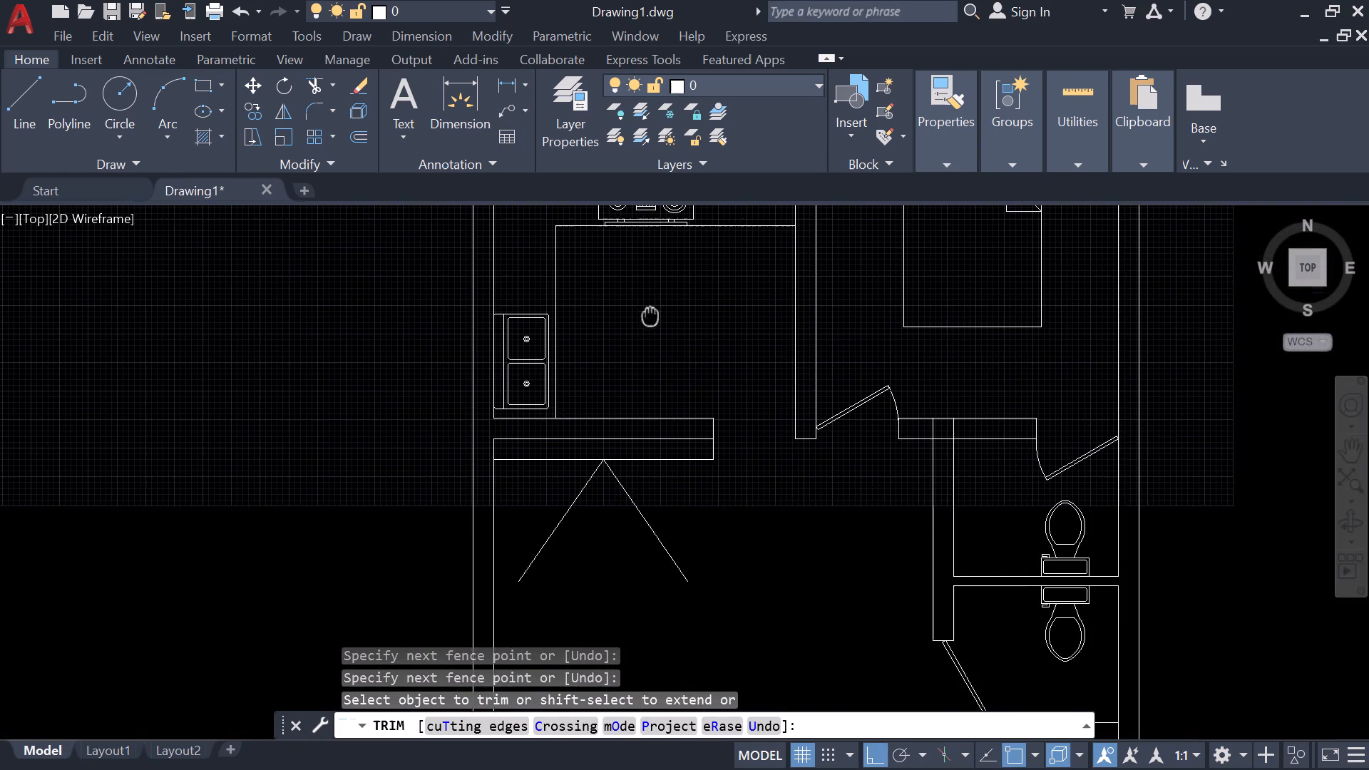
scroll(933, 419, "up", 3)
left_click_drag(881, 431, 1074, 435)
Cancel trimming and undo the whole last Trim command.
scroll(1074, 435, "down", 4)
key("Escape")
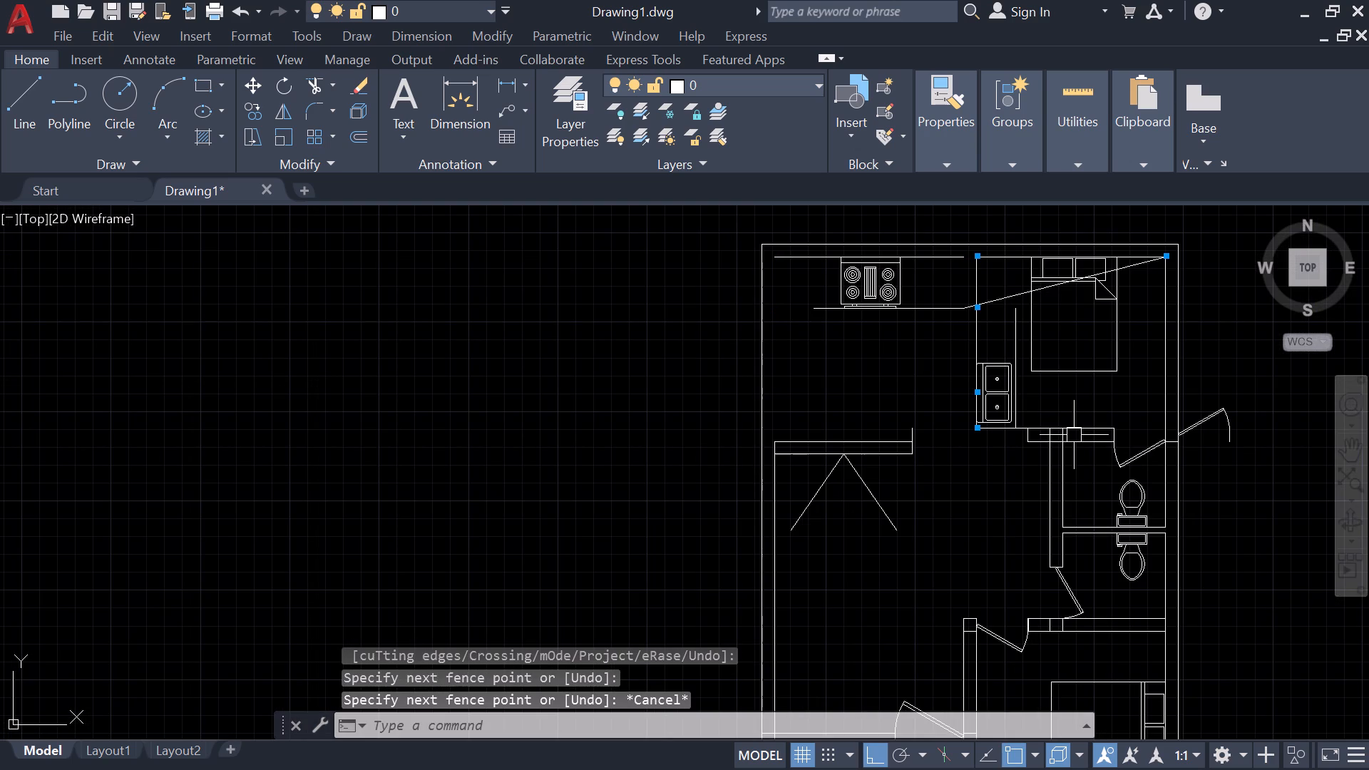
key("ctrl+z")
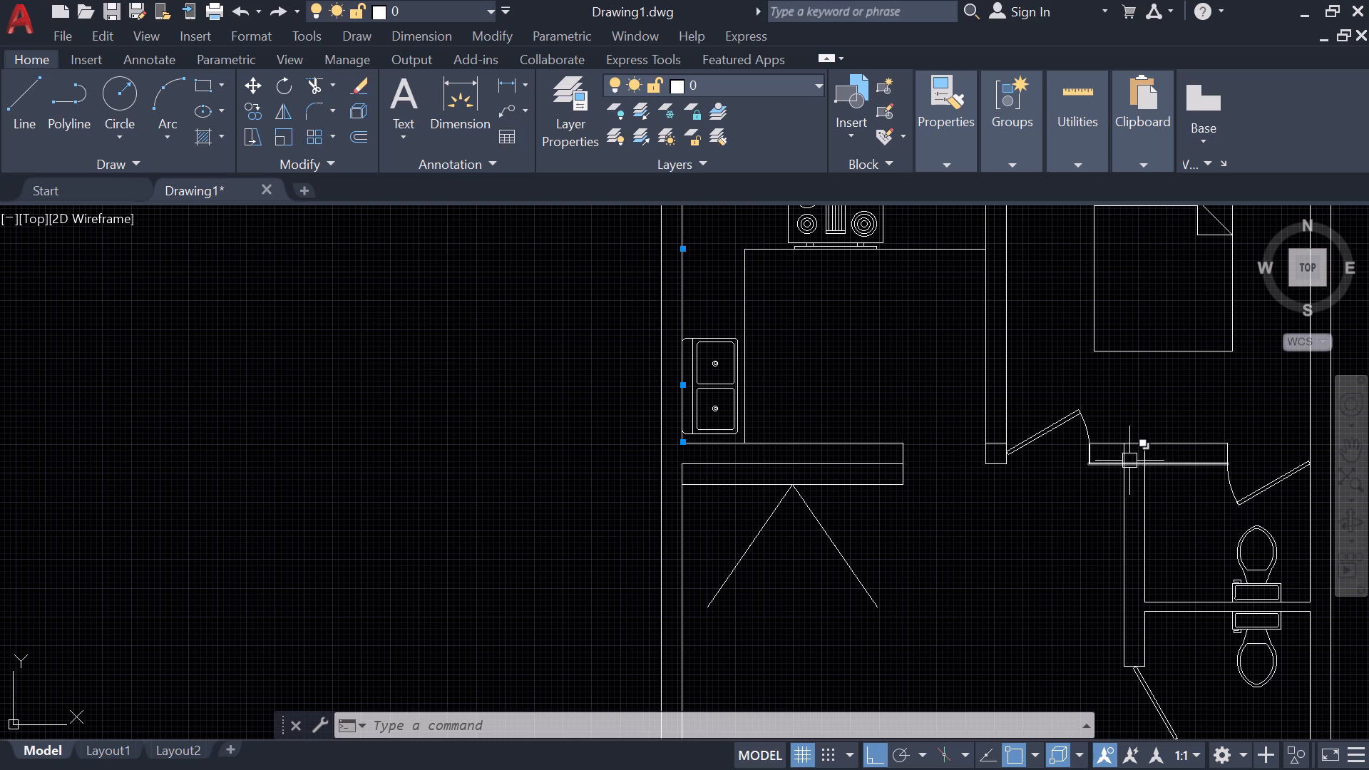
Trim the two vertical crossing lines and the horizontal line between them where the upper bathroom's vertical wall meets the upper bedroom's lower wall.
key("t")
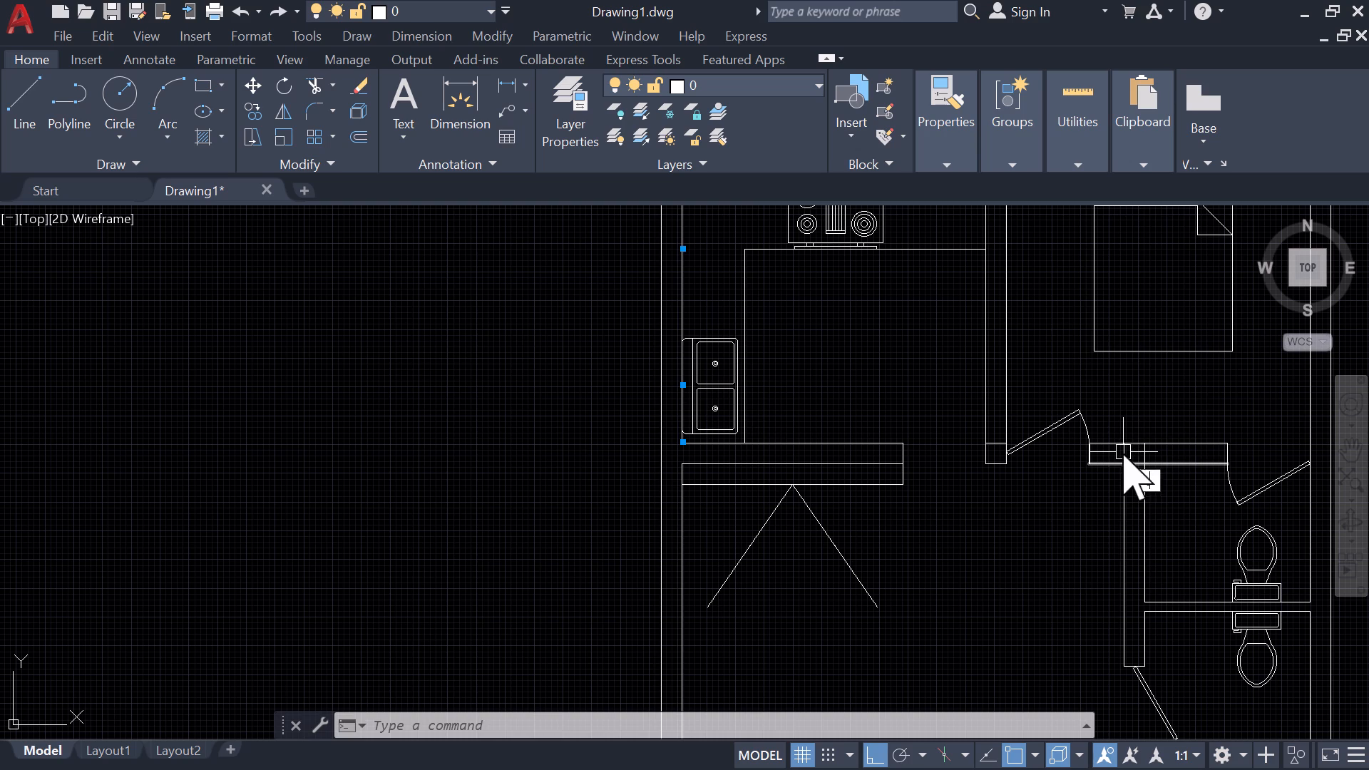
type("r")
key("space")
scroll(1122, 454, "up", 2)
left_click(1122, 454)
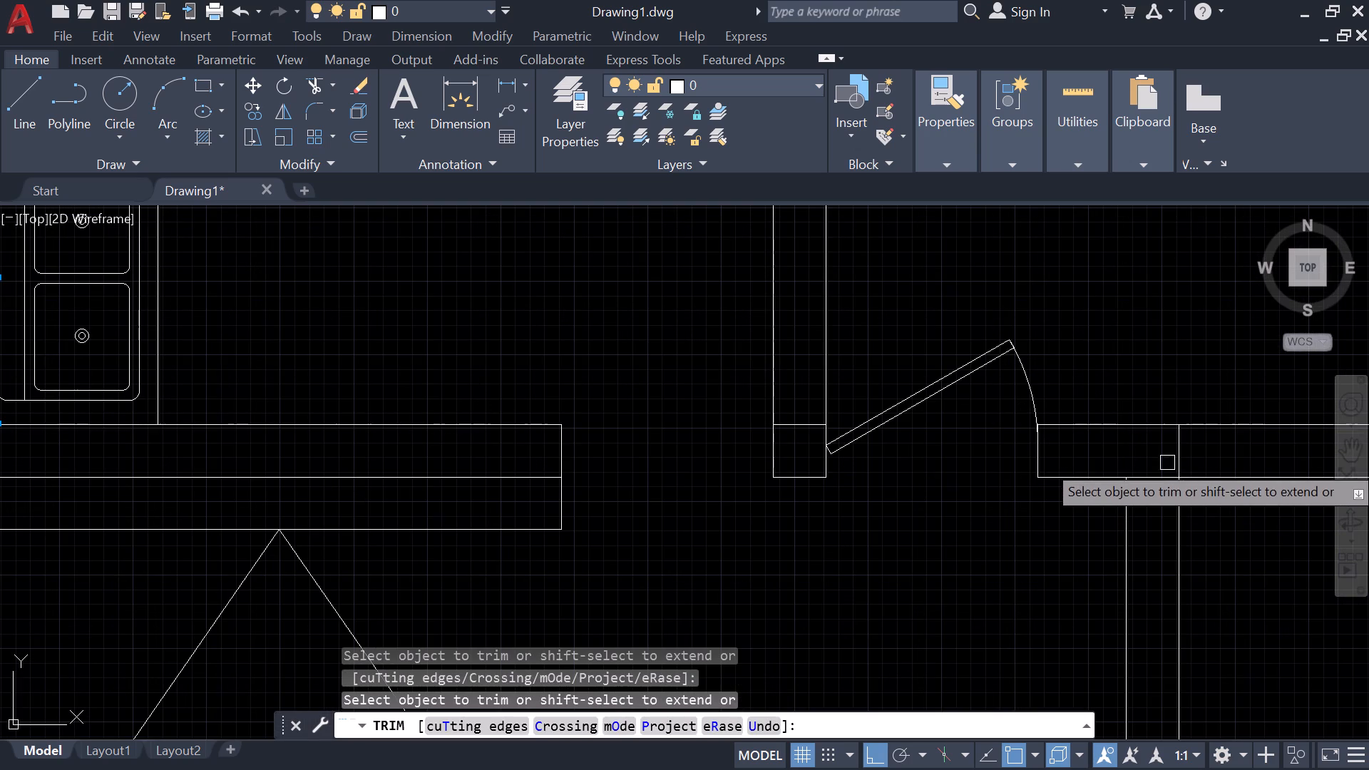
left_click(1176, 463)
scroll(1176, 463, "down", 1)
middle_click_drag(1176, 463, 1092, 544)
scroll(1111, 514, "down", 1)
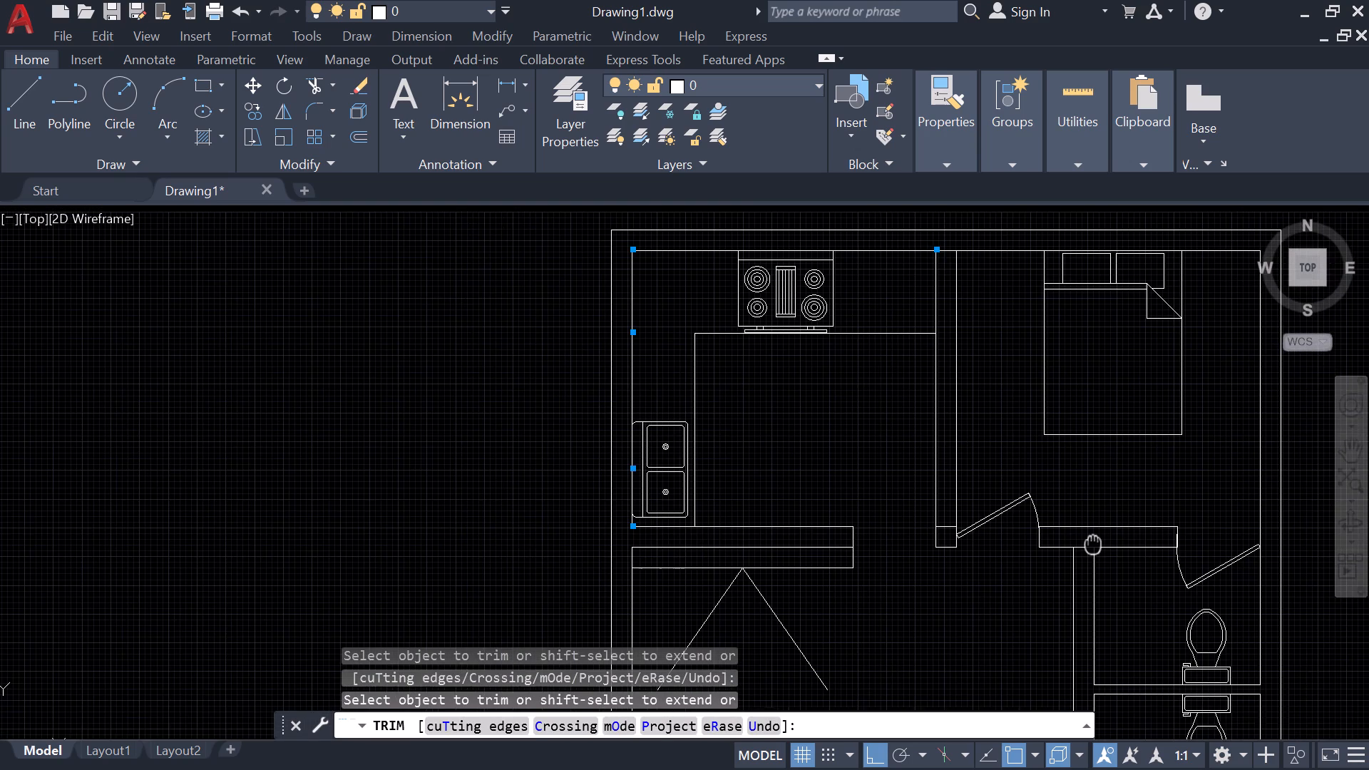
middle_click_drag(1092, 544, 1055, 522)
scroll(1055, 522, "up", 1)
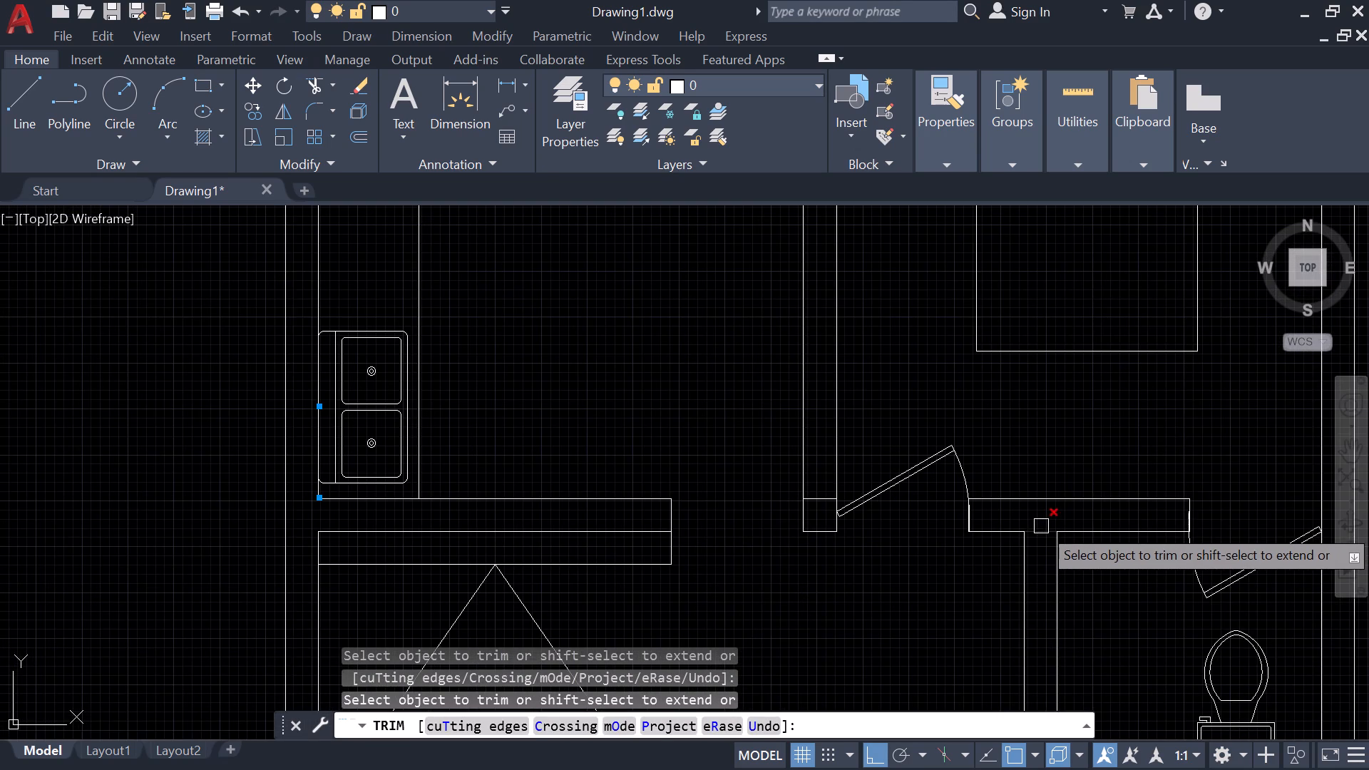
left_click(1041, 526)
Trim the top outer wall's inner face between the two lines of the wall separating the kitchen from the upper bedroom.
scroll(1029, 421, "down", 2)
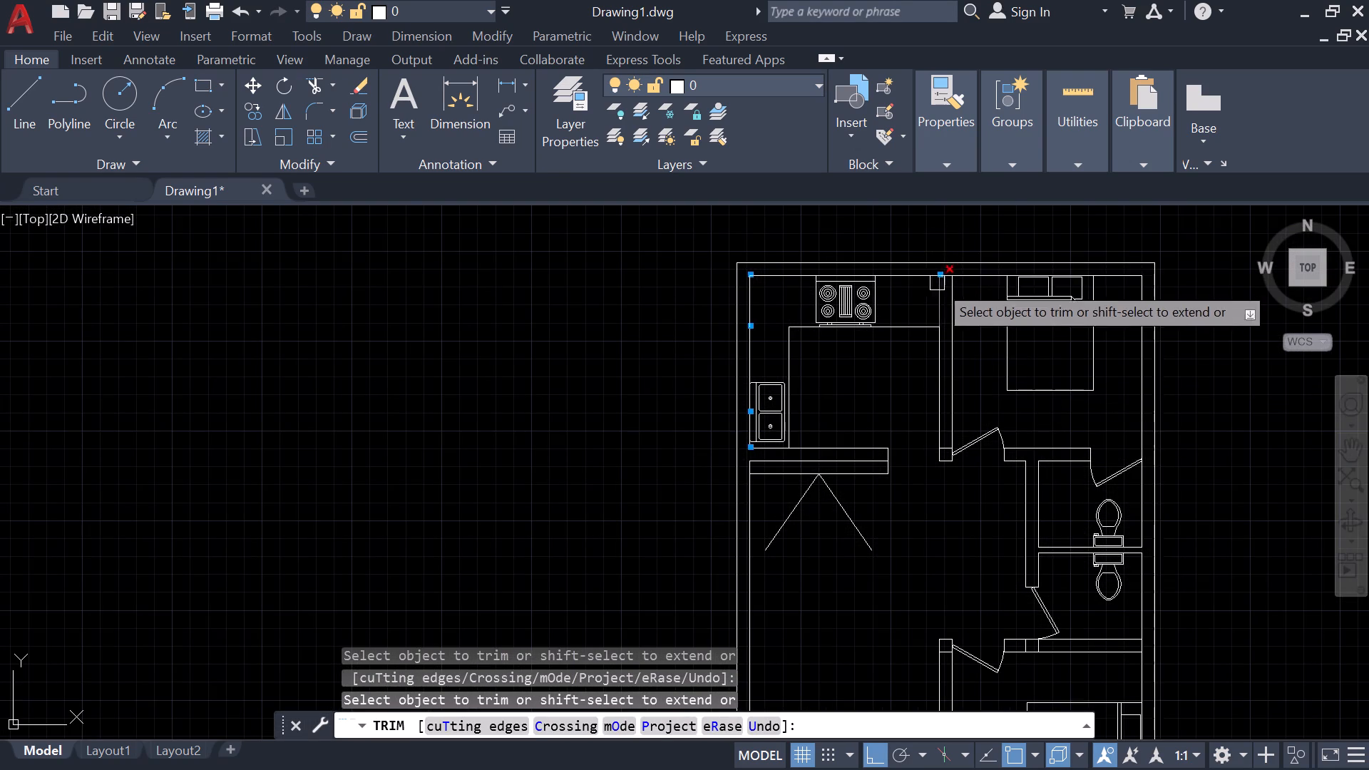
scroll(937, 284, "up", 3)
left_click(970, 243)
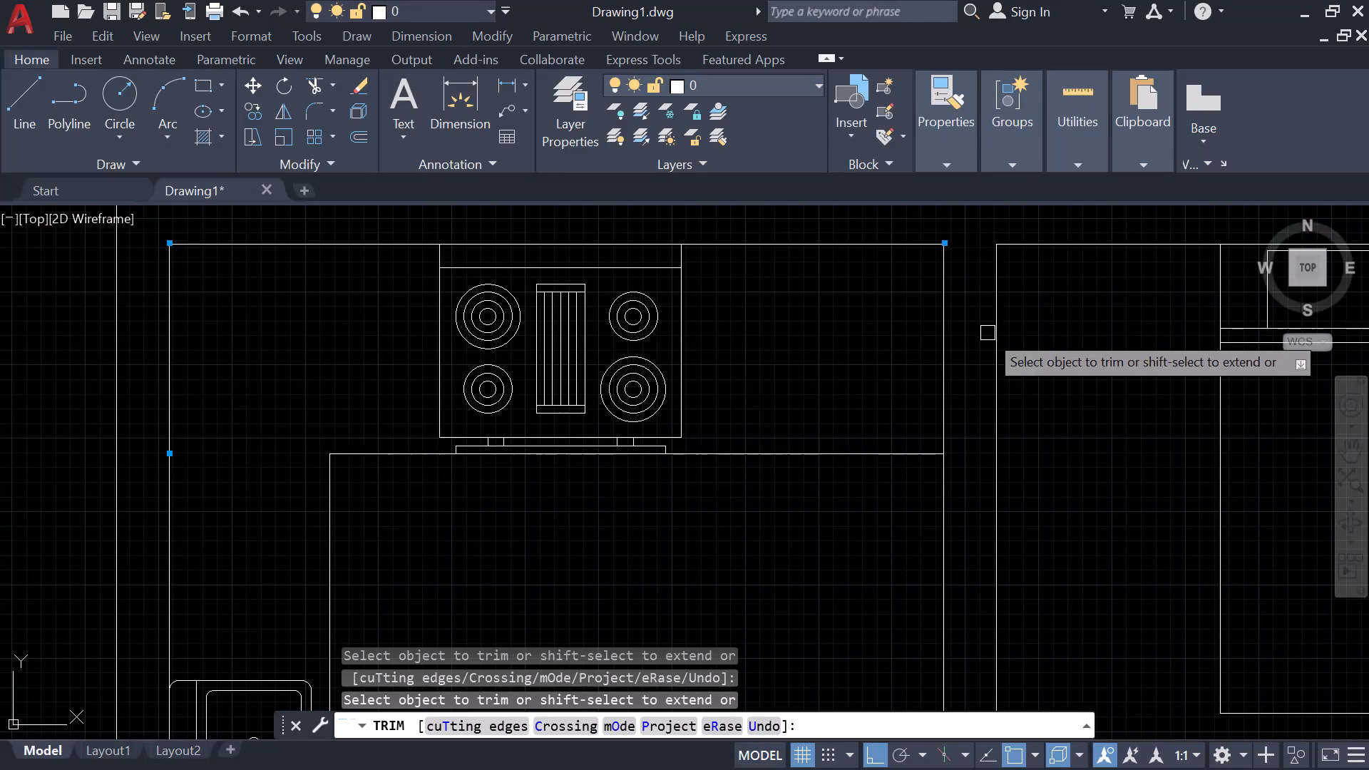
Trim the short line crossing the bottom end of the vertical wall between the kitchen and the upper bedroom.
scroll(1000, 419, "down", 2)
middle_click_drag(1000, 443, 958, 250)
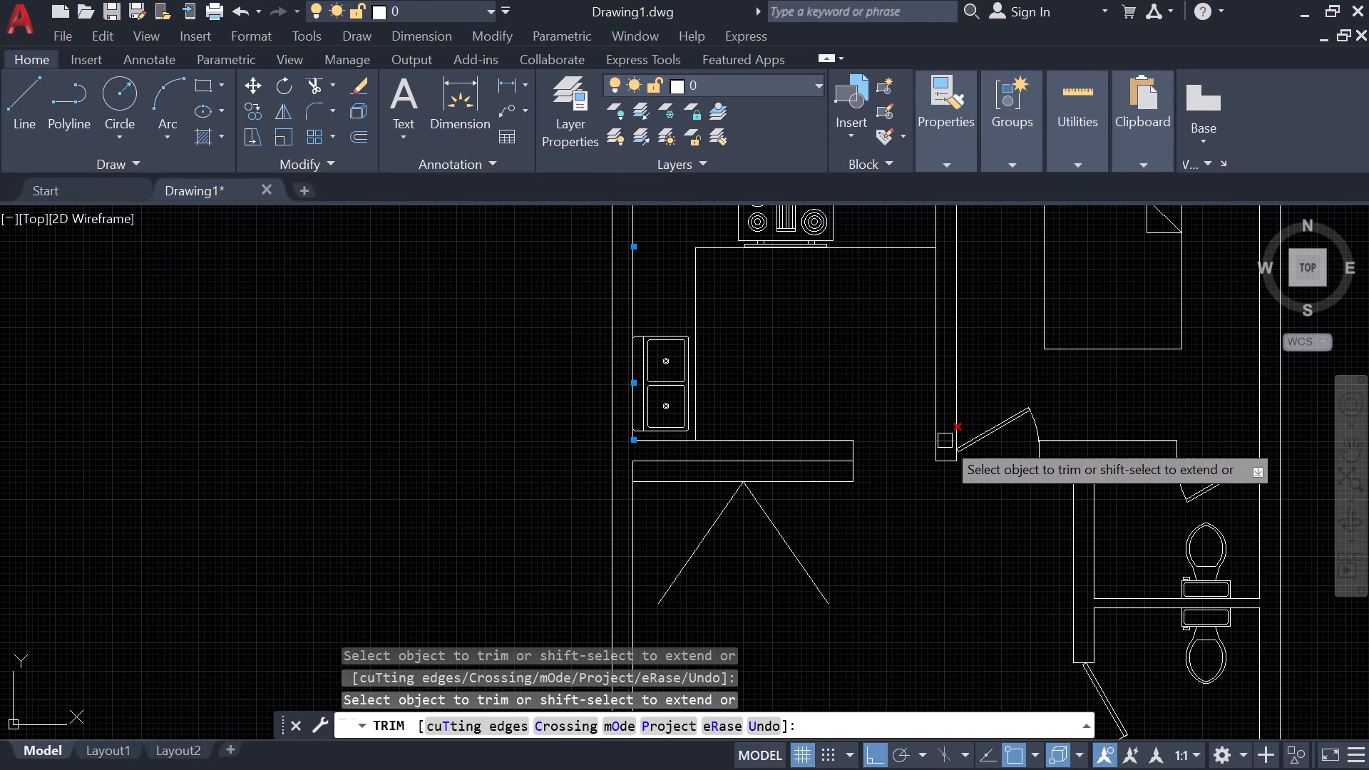
left_click(945, 441)
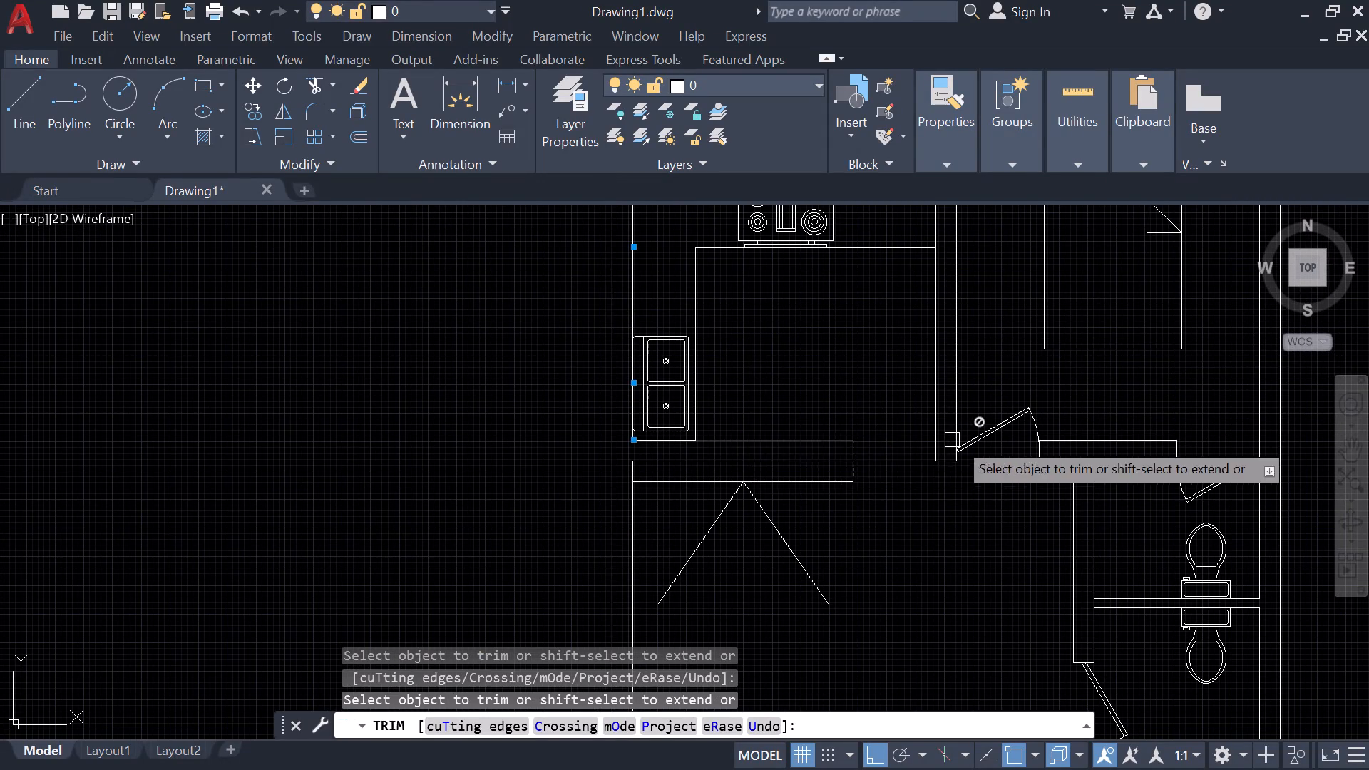
Trim the two short vertical lines crossing the wall between the lower bathroom and the lower bedroom.
scroll(1016, 426, "down", 1)
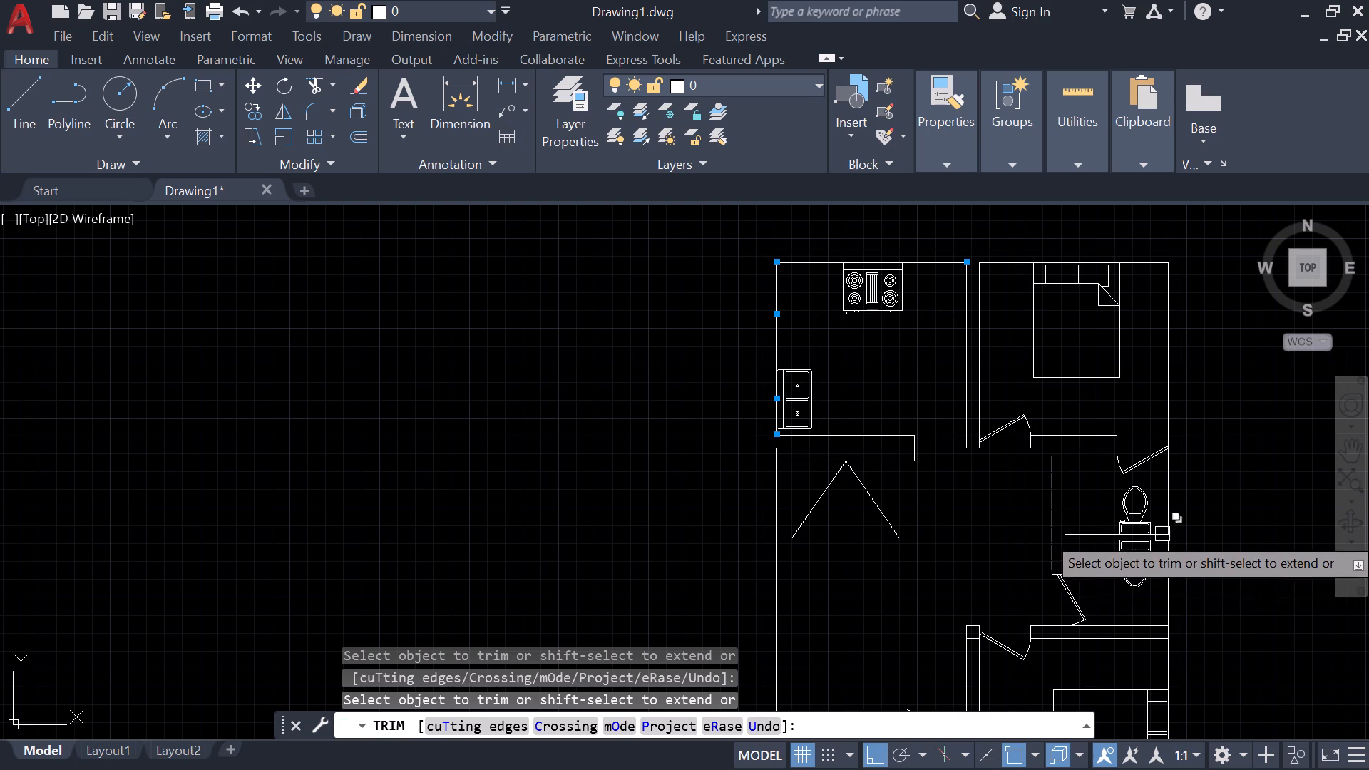
scroll(1066, 637, "up", 3)
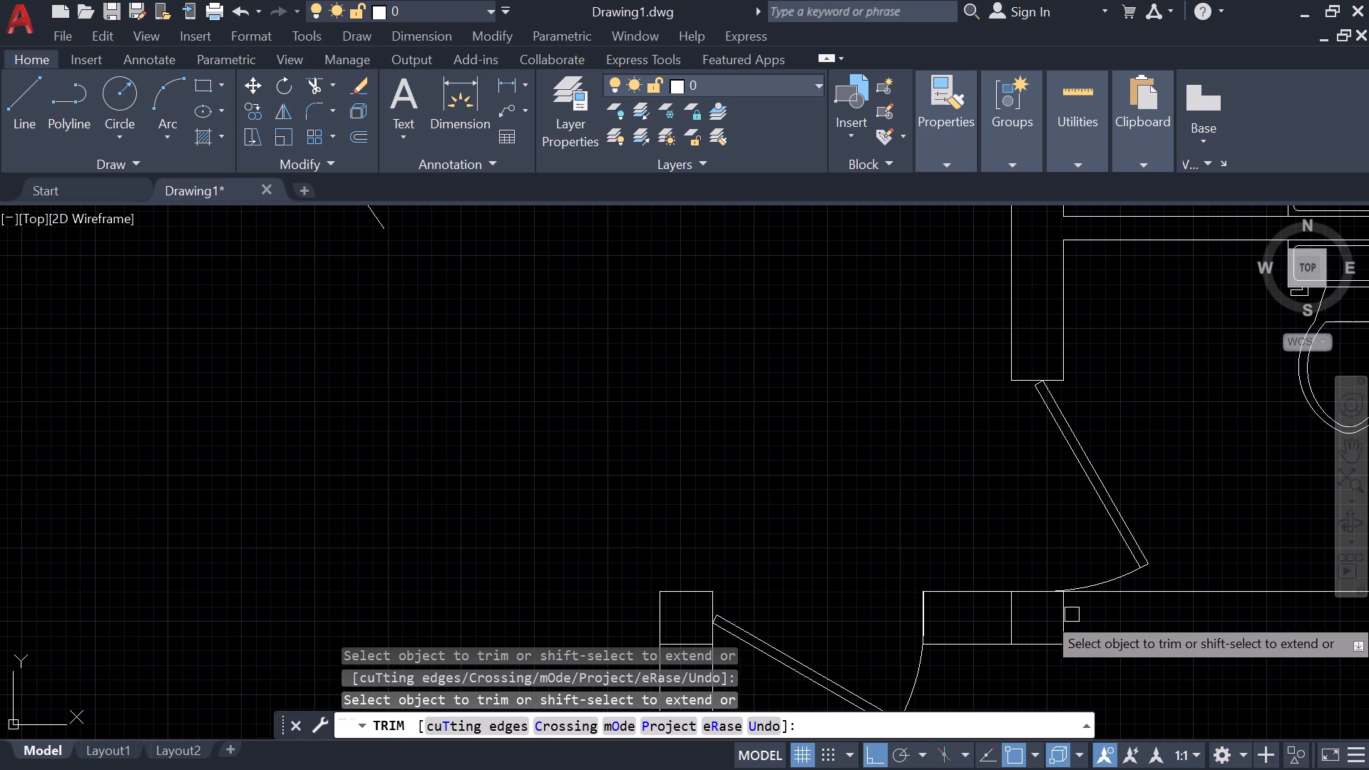
left_click(1072, 615)
left_click(1004, 616)
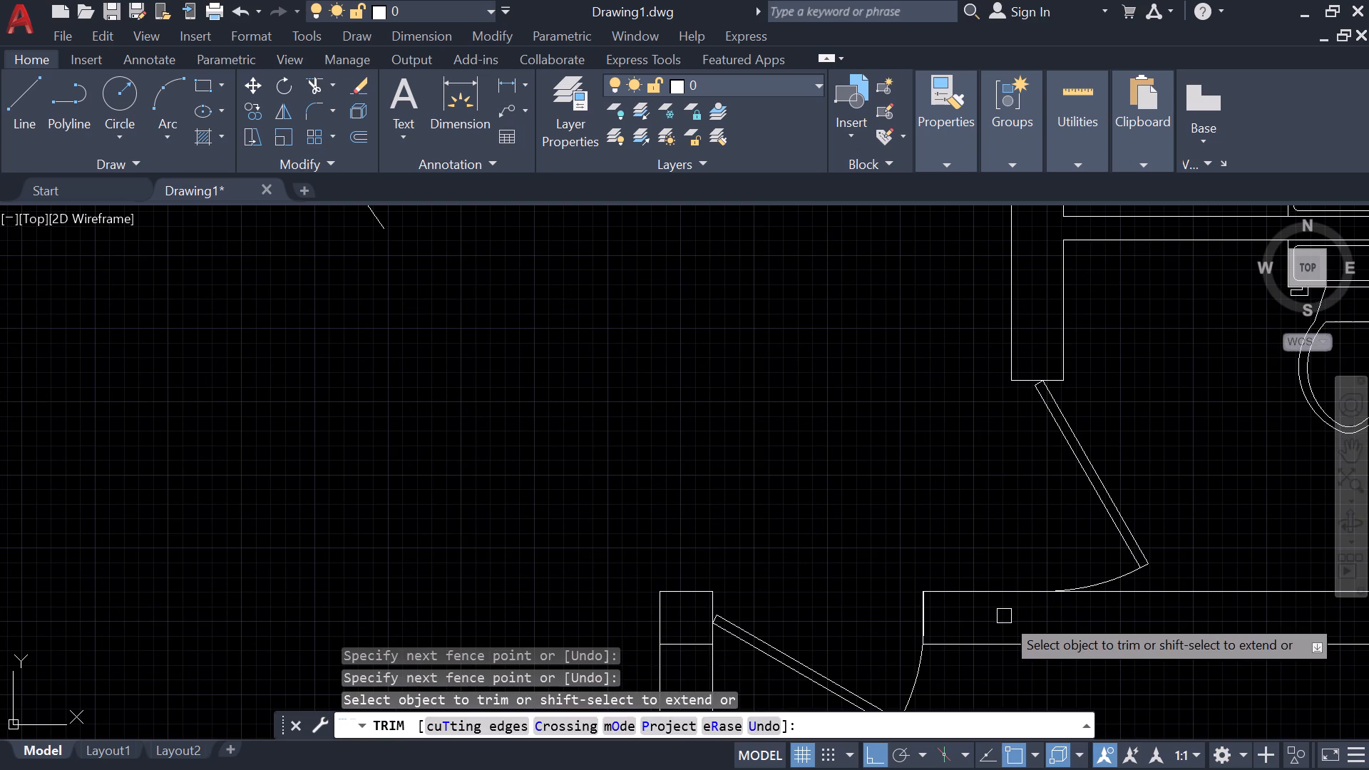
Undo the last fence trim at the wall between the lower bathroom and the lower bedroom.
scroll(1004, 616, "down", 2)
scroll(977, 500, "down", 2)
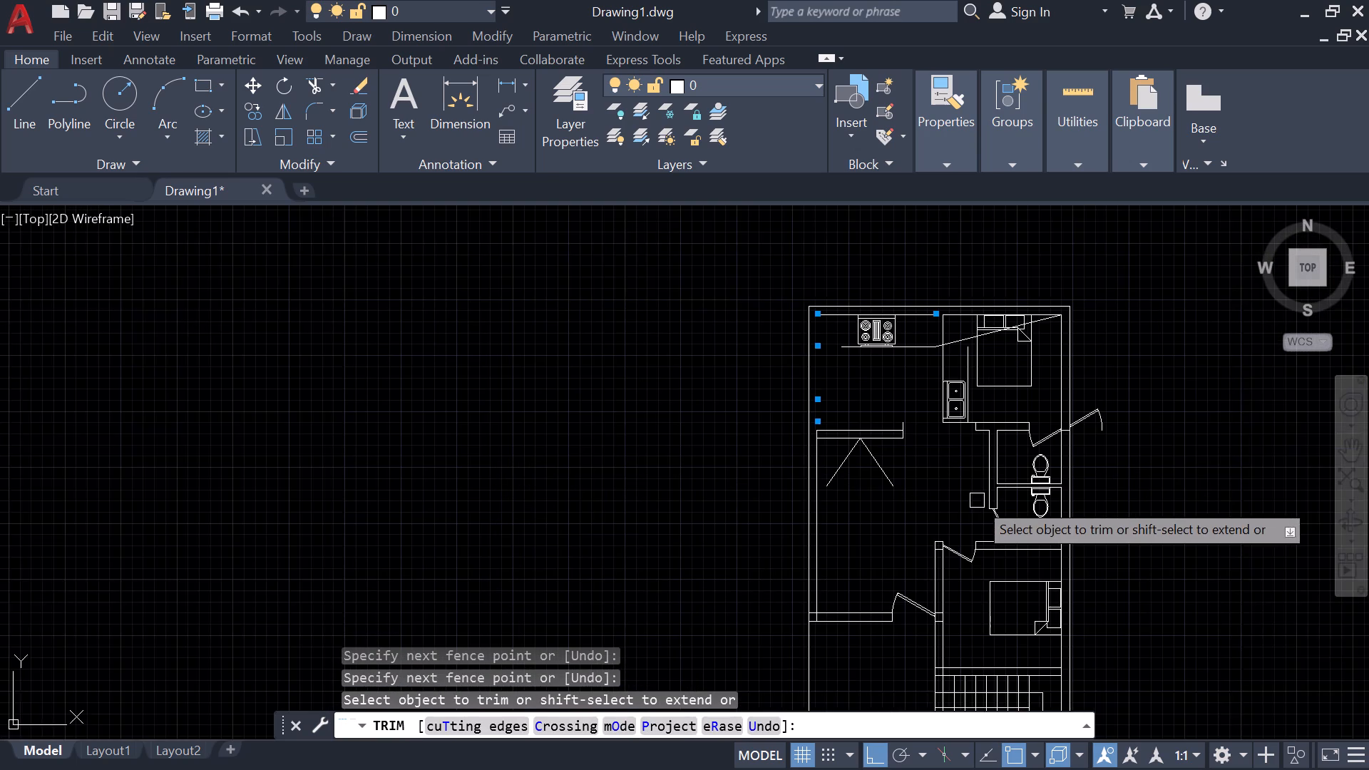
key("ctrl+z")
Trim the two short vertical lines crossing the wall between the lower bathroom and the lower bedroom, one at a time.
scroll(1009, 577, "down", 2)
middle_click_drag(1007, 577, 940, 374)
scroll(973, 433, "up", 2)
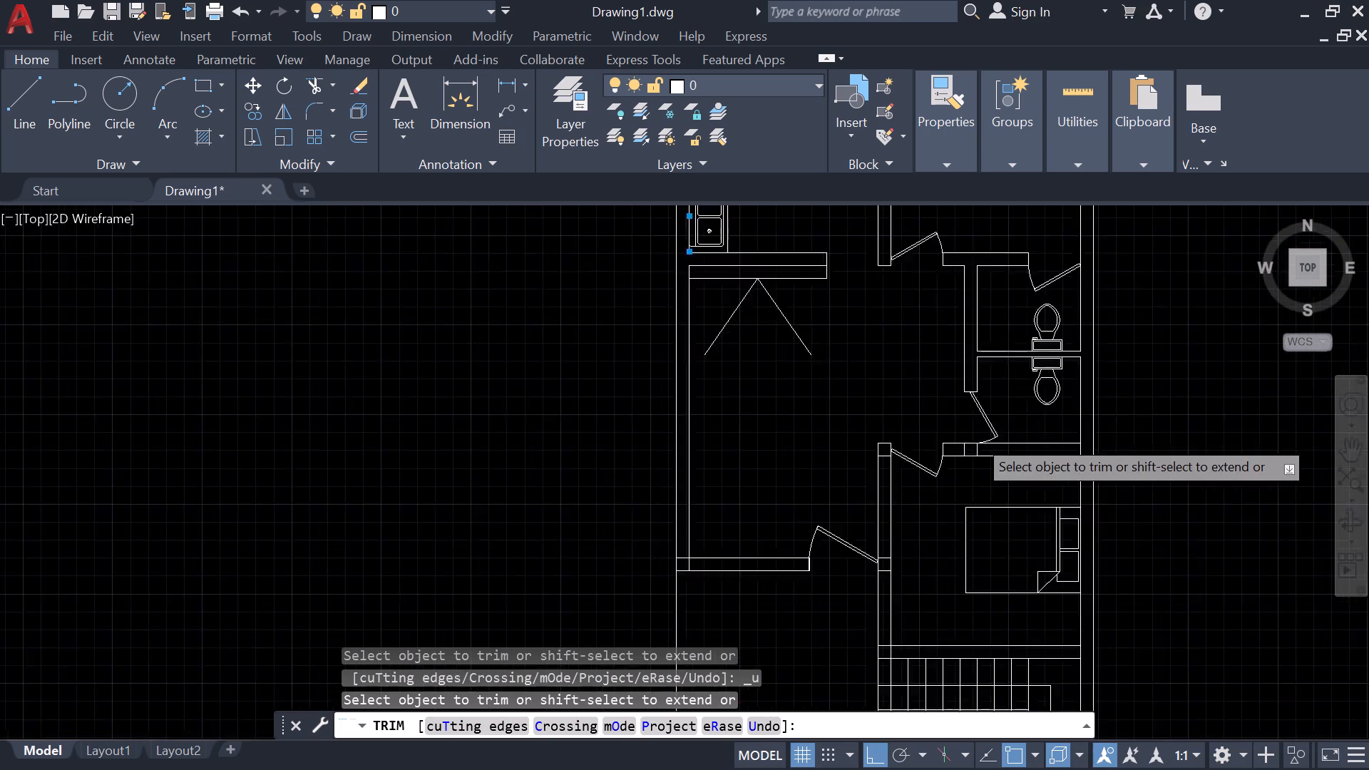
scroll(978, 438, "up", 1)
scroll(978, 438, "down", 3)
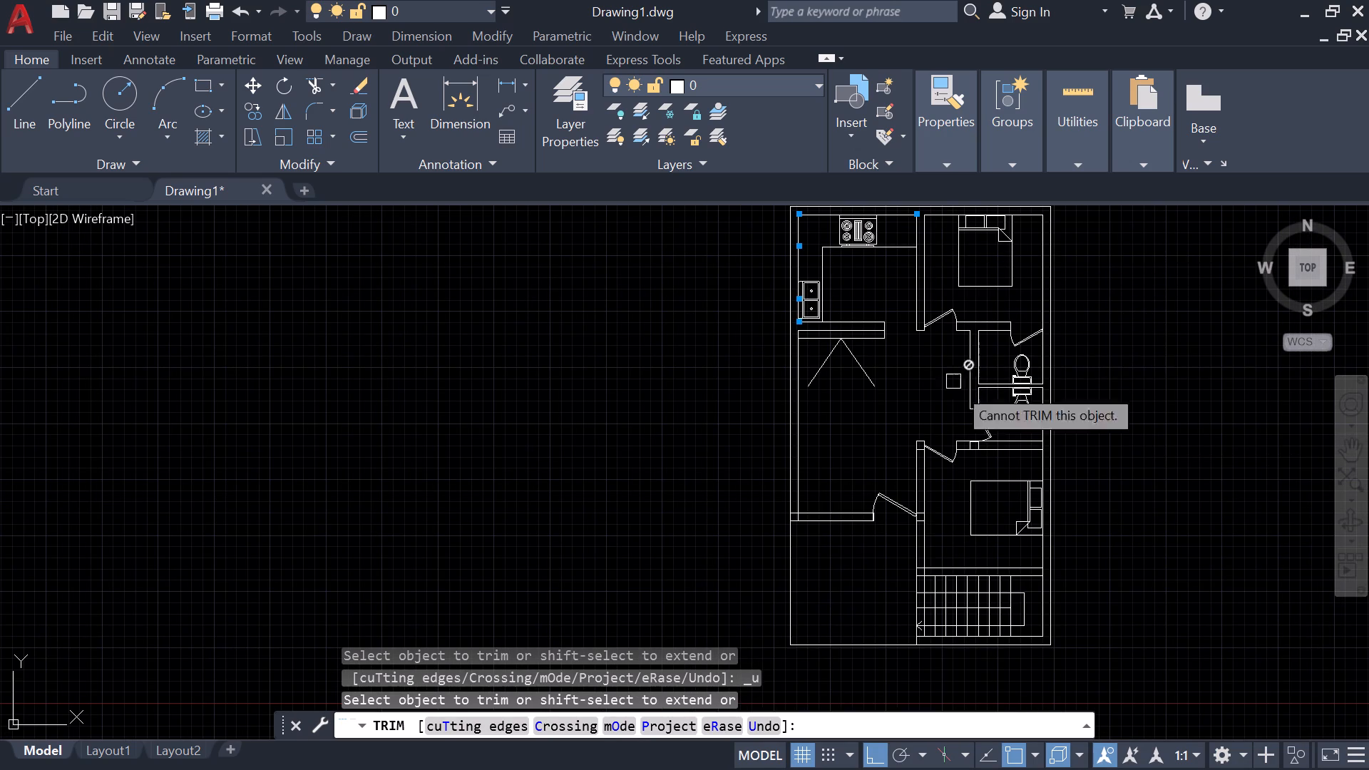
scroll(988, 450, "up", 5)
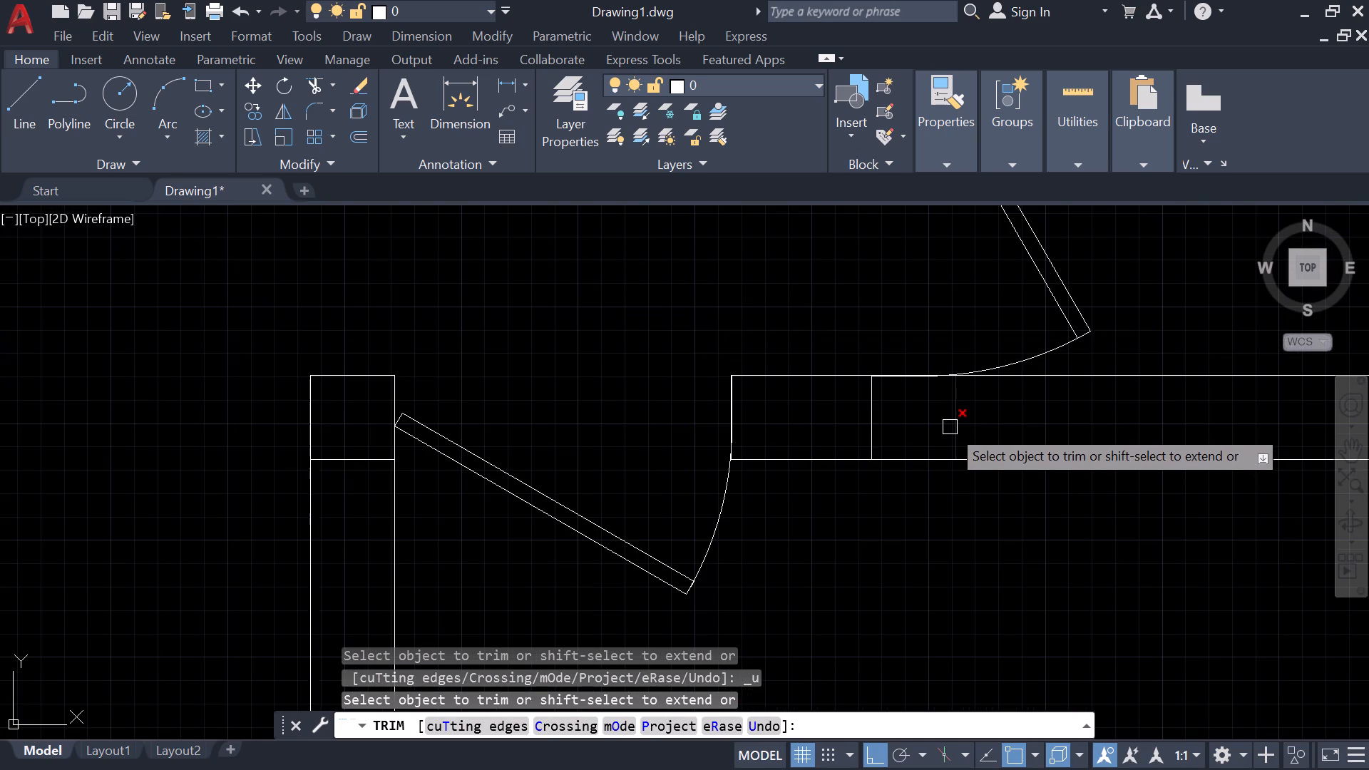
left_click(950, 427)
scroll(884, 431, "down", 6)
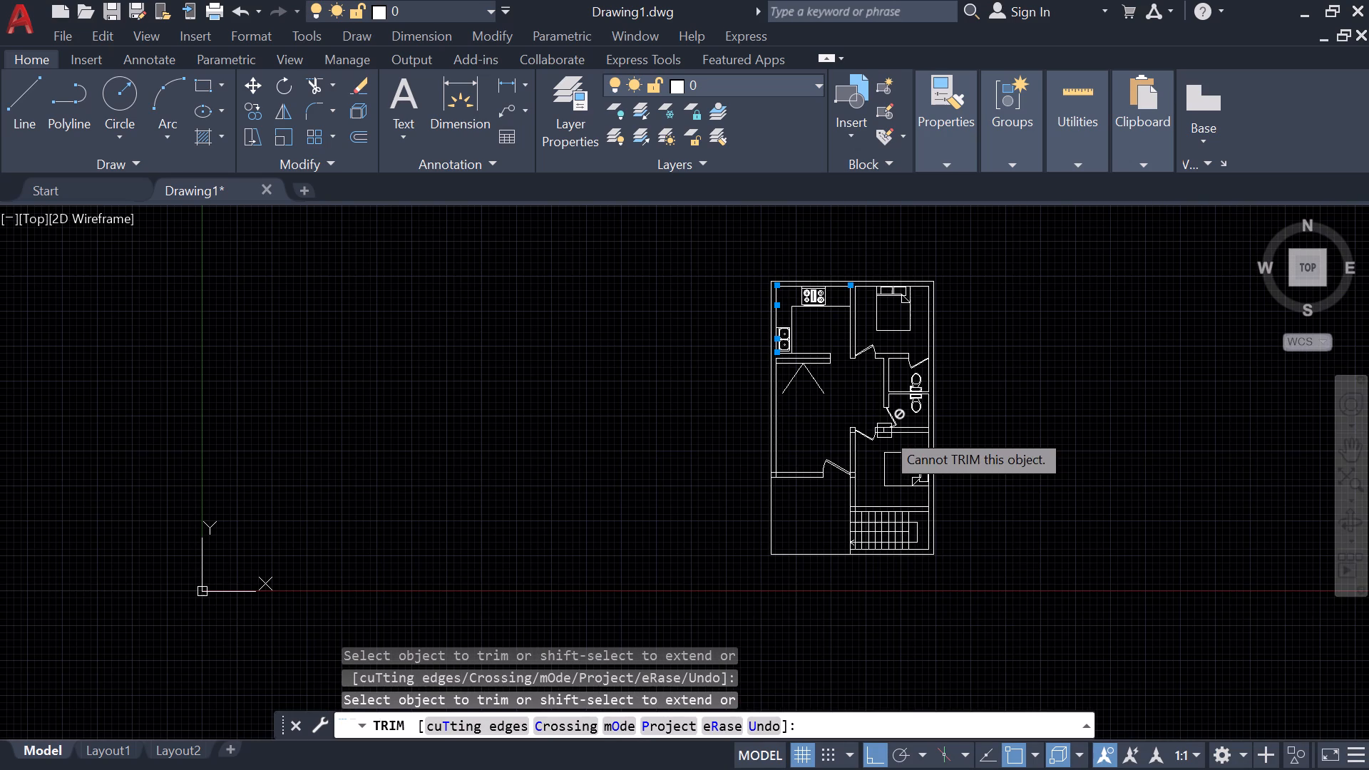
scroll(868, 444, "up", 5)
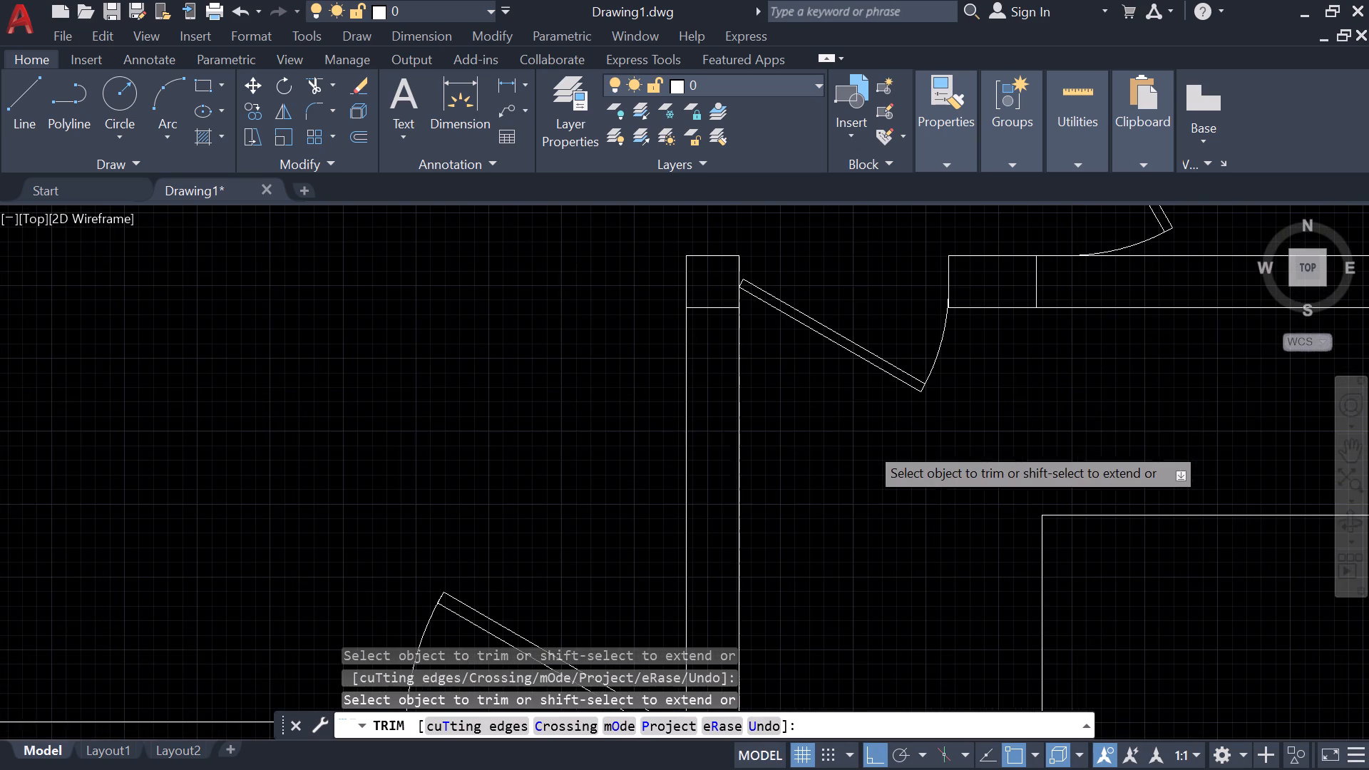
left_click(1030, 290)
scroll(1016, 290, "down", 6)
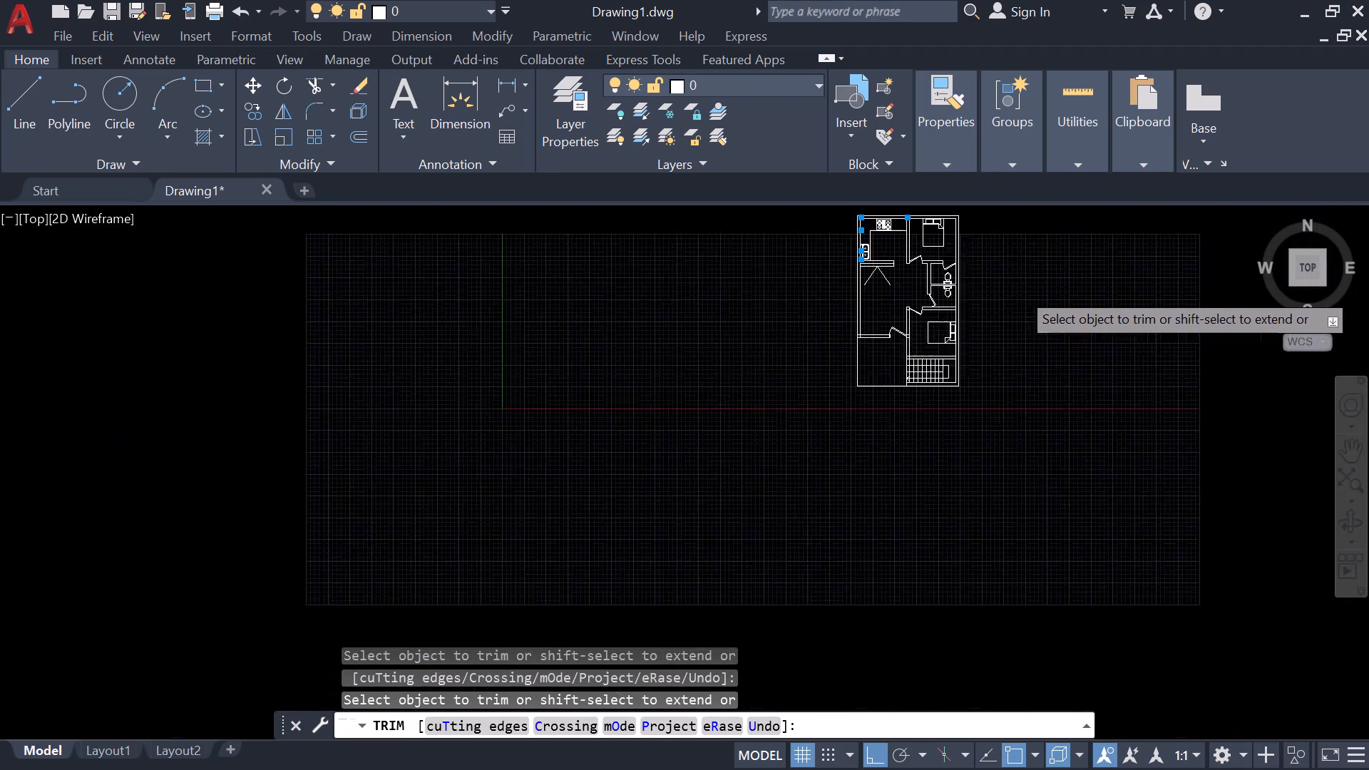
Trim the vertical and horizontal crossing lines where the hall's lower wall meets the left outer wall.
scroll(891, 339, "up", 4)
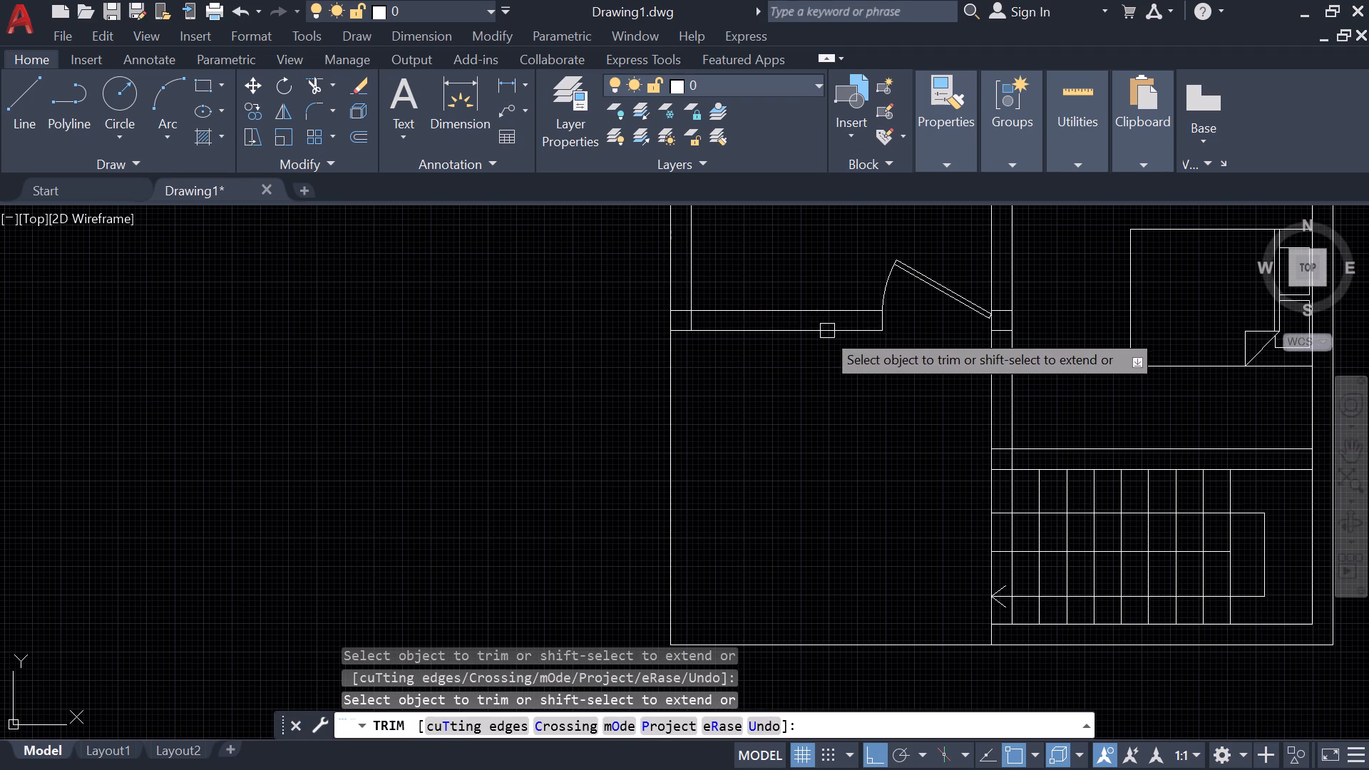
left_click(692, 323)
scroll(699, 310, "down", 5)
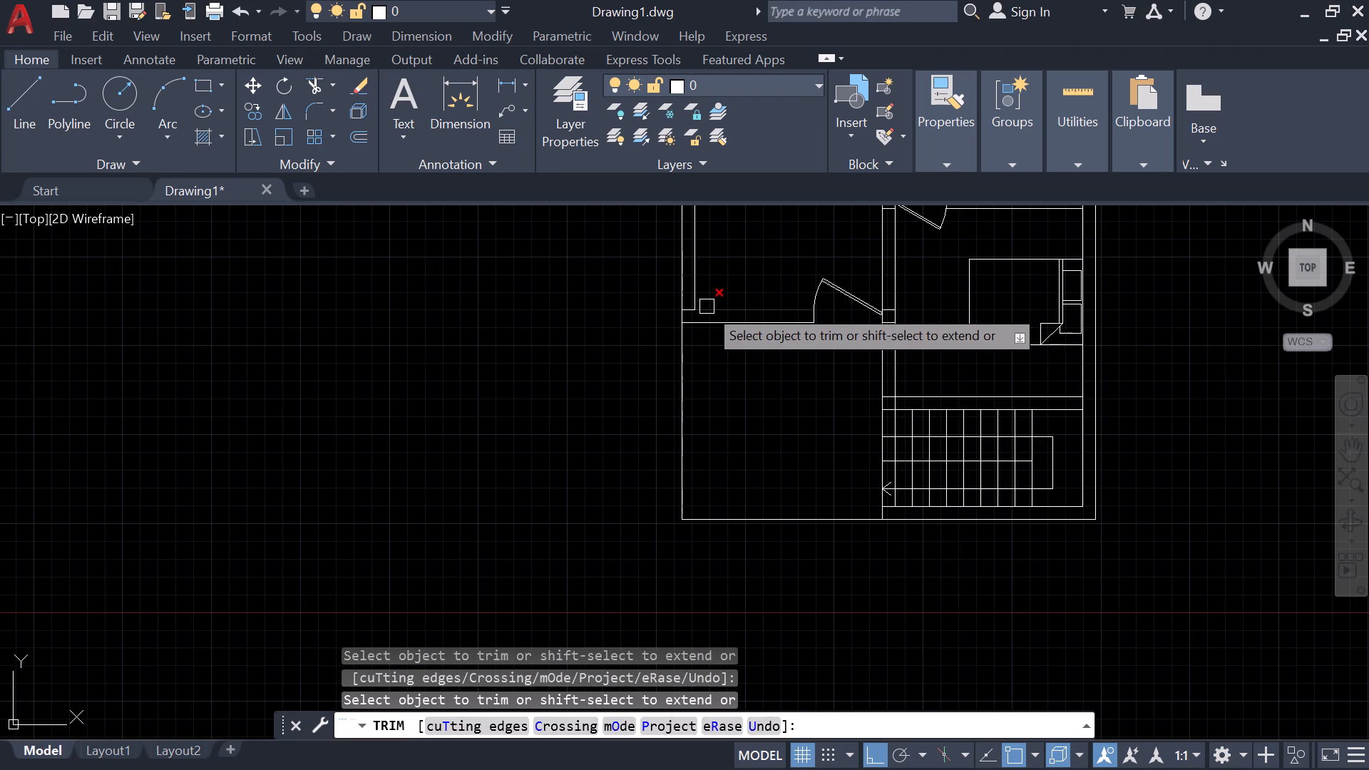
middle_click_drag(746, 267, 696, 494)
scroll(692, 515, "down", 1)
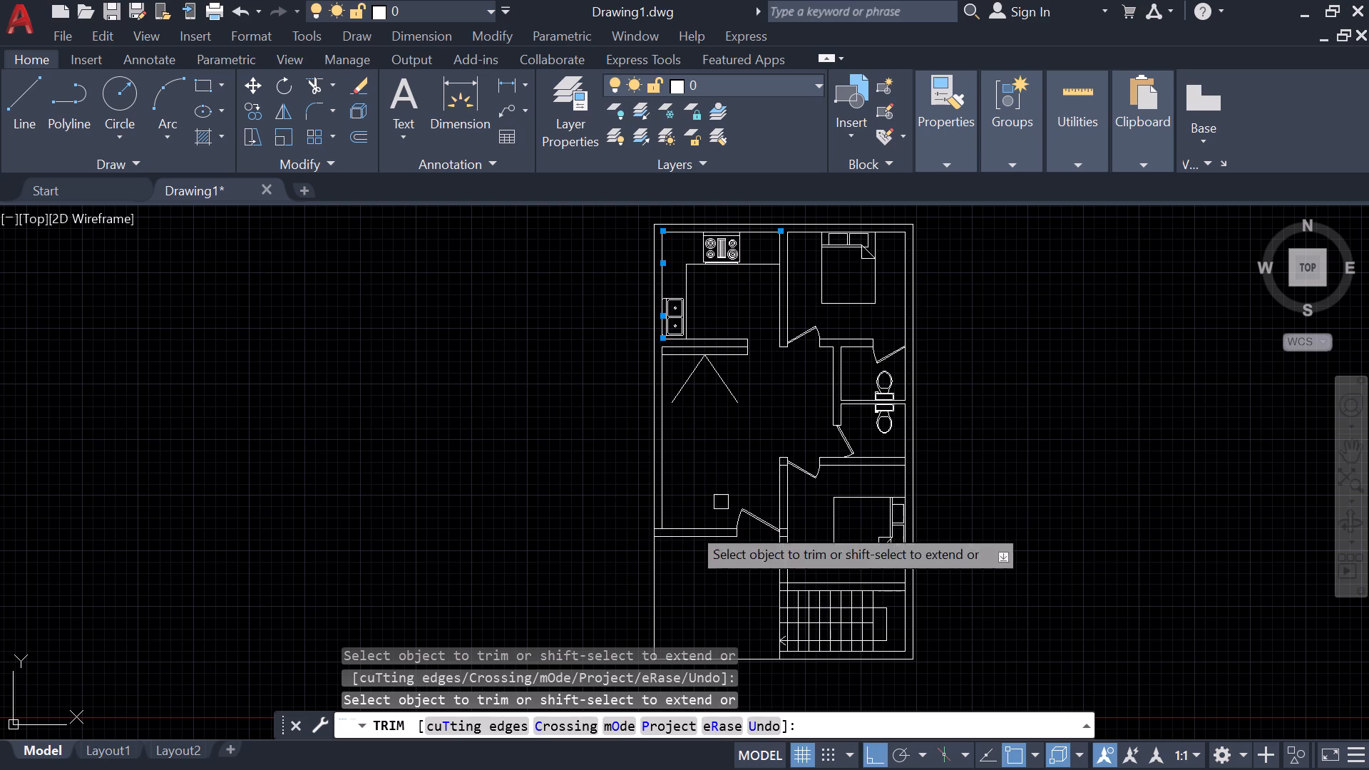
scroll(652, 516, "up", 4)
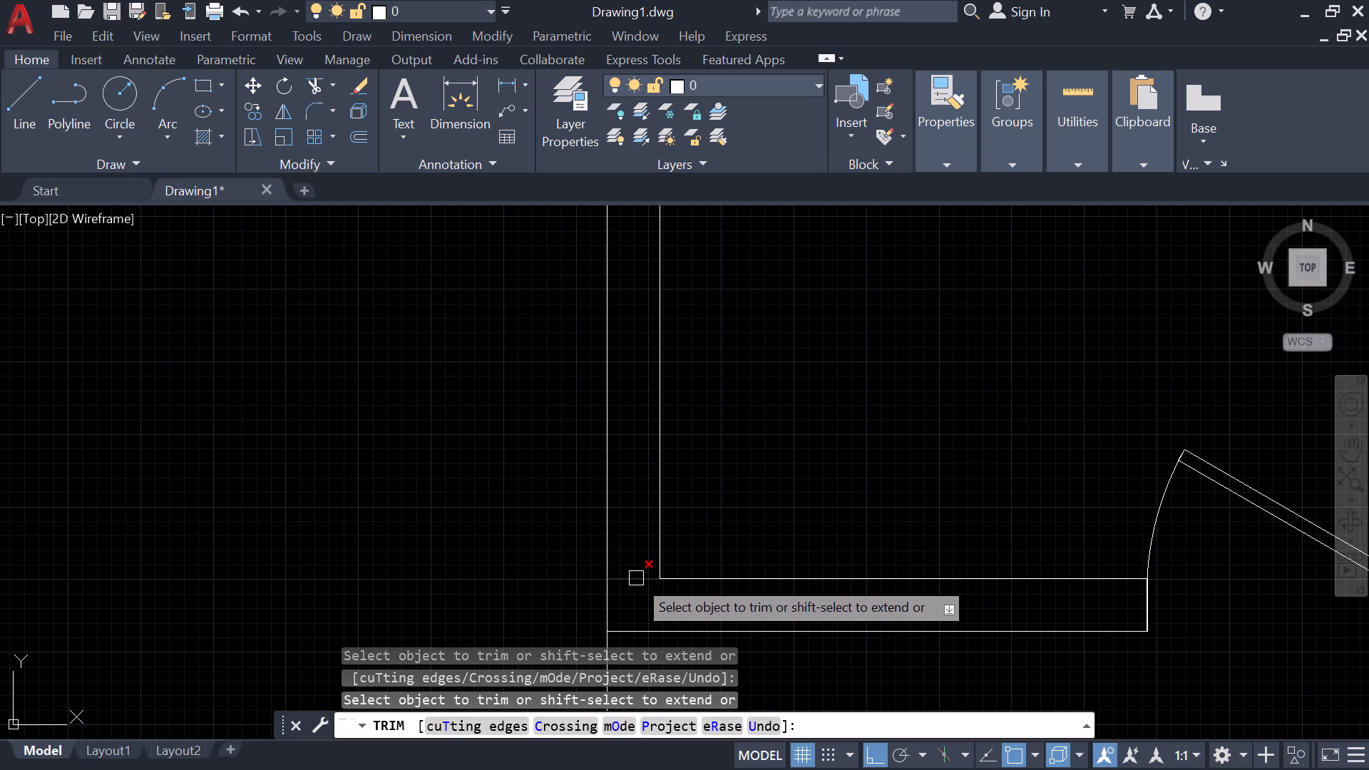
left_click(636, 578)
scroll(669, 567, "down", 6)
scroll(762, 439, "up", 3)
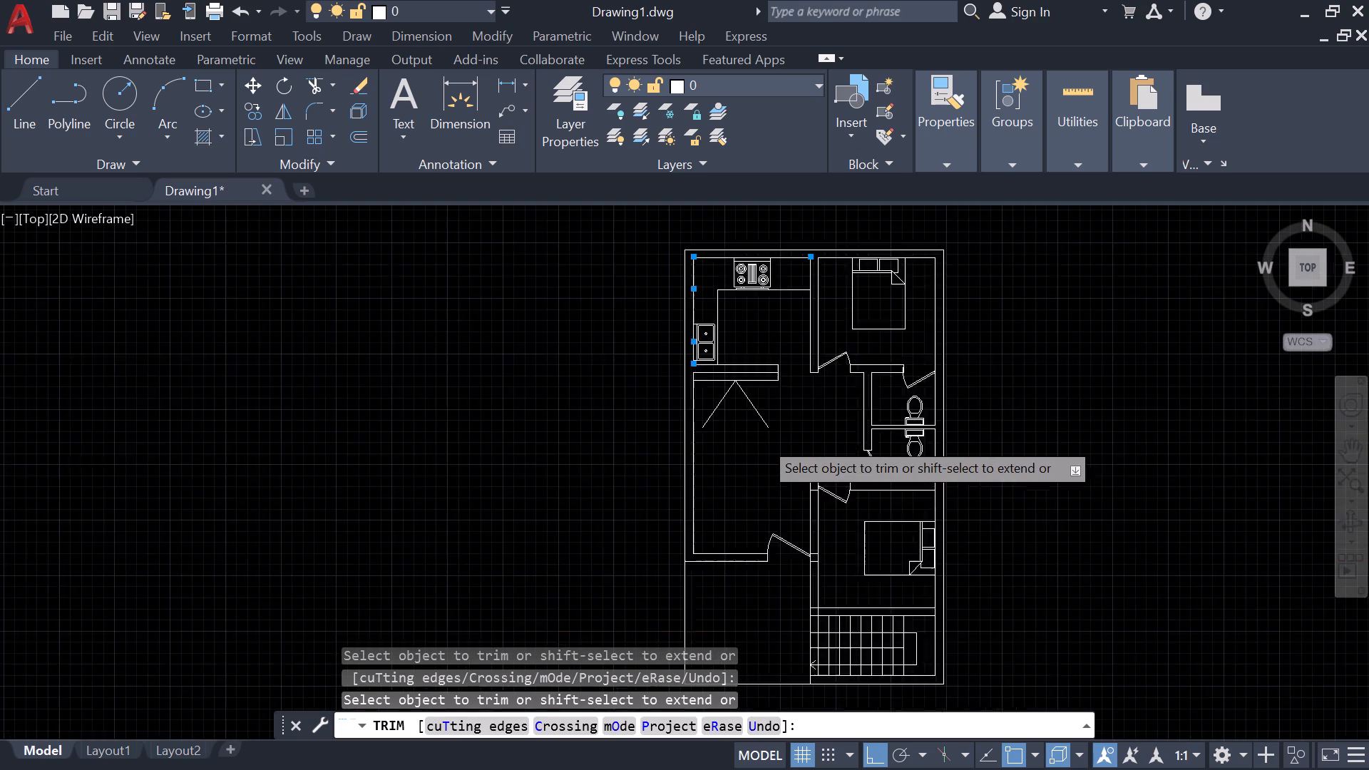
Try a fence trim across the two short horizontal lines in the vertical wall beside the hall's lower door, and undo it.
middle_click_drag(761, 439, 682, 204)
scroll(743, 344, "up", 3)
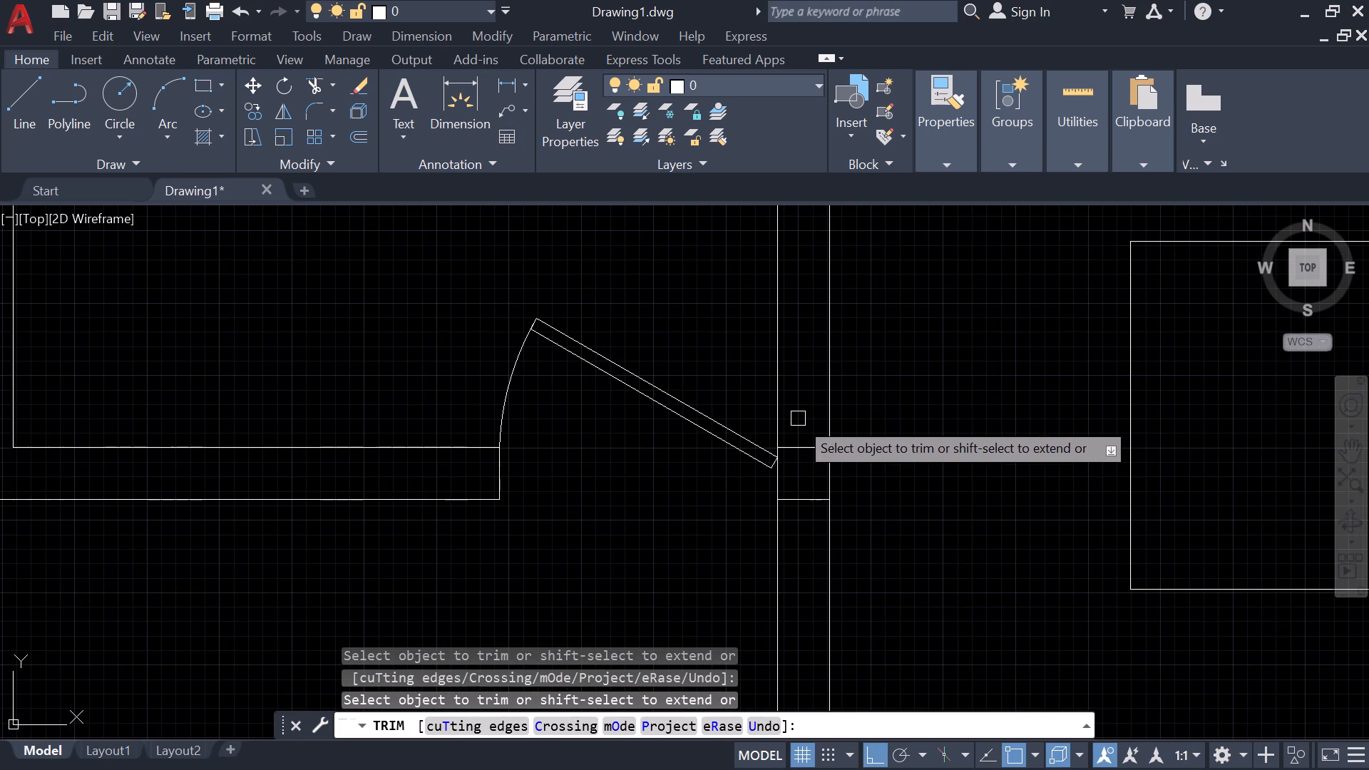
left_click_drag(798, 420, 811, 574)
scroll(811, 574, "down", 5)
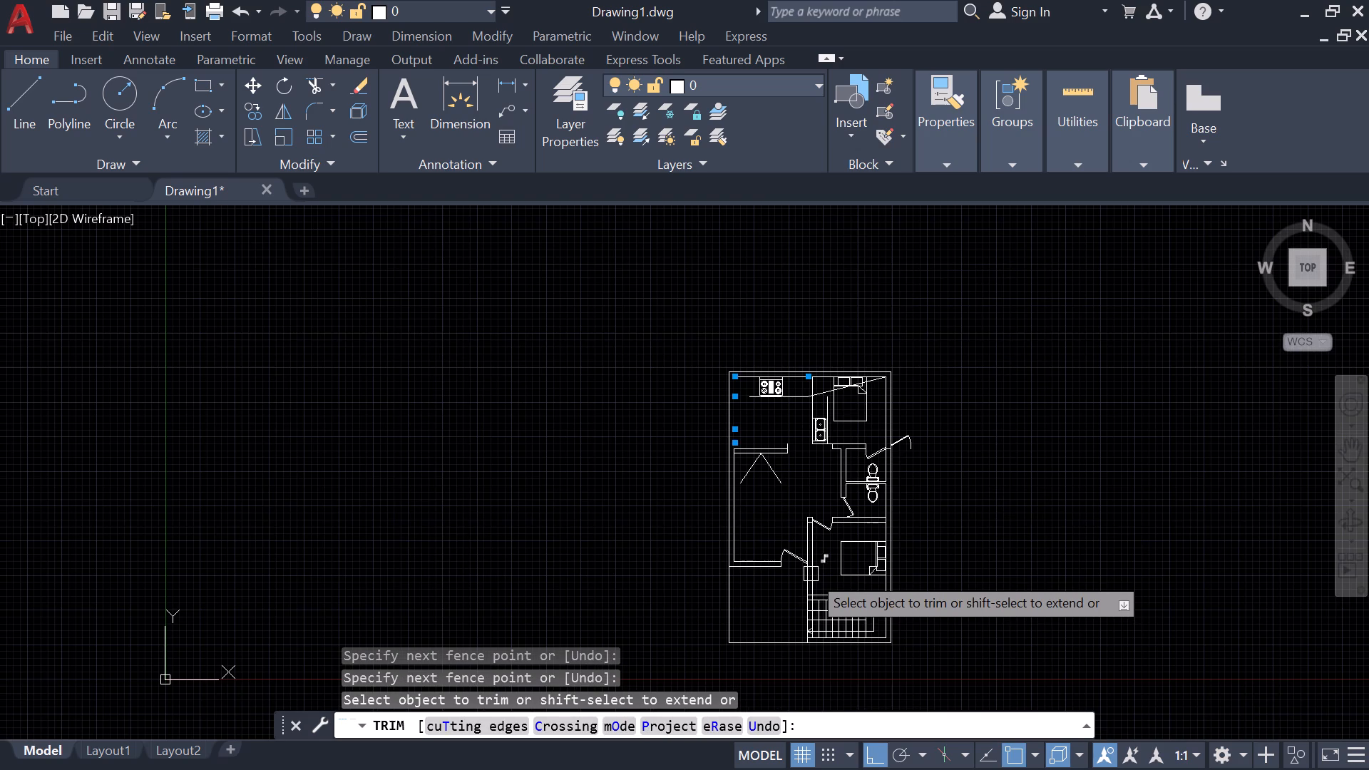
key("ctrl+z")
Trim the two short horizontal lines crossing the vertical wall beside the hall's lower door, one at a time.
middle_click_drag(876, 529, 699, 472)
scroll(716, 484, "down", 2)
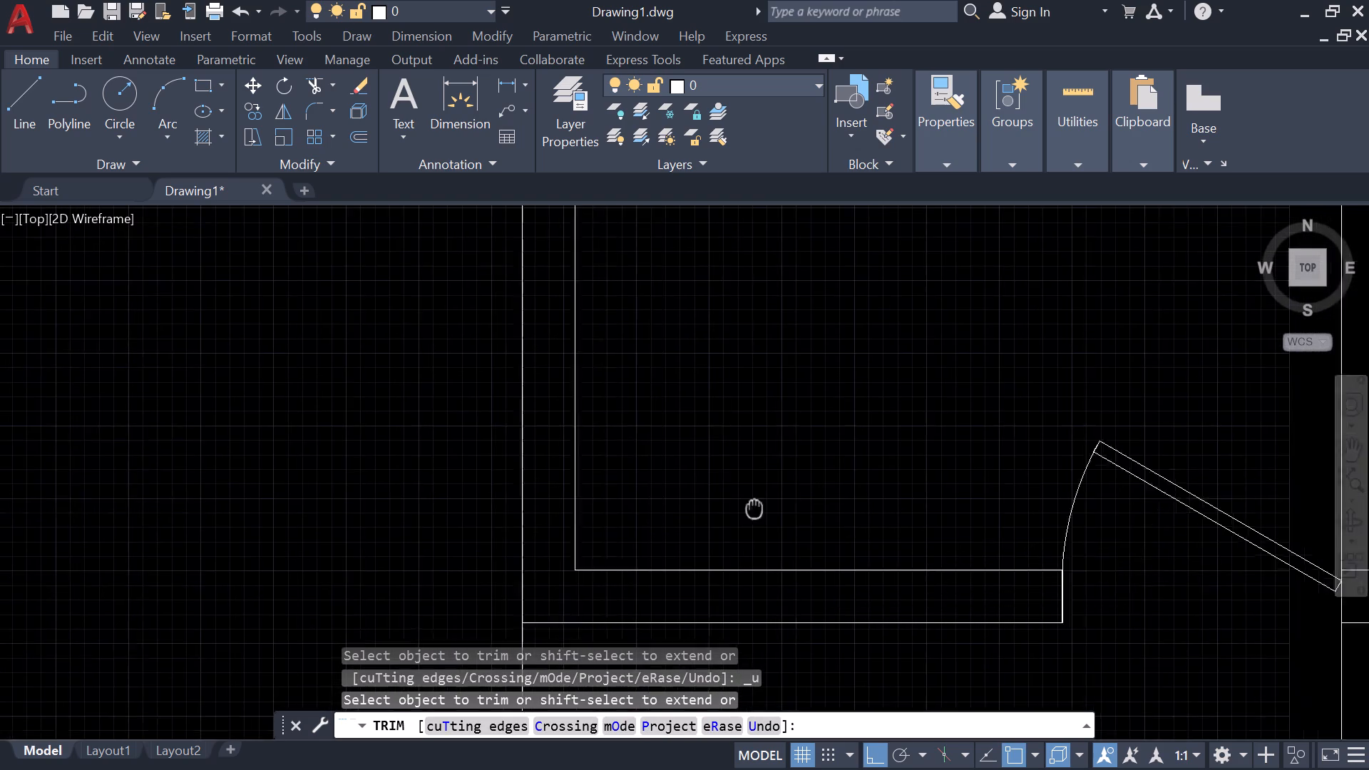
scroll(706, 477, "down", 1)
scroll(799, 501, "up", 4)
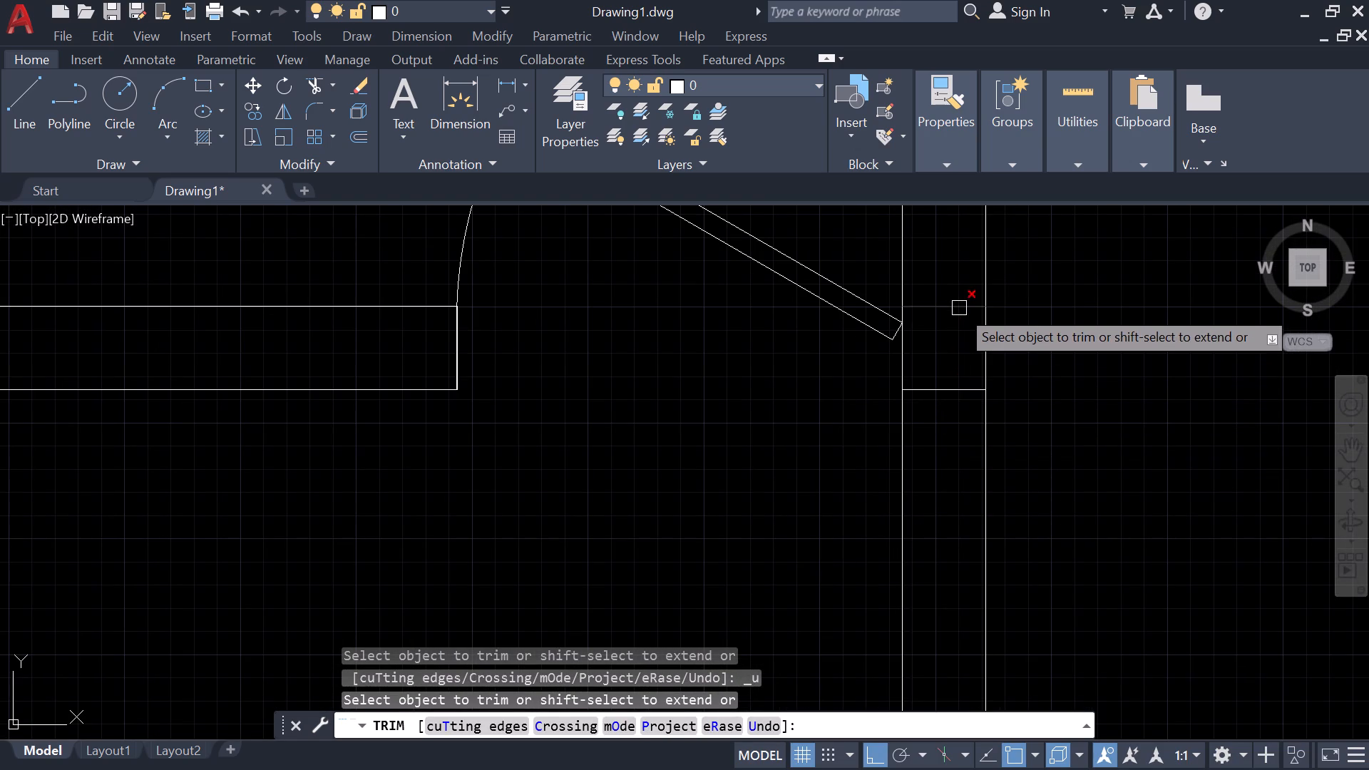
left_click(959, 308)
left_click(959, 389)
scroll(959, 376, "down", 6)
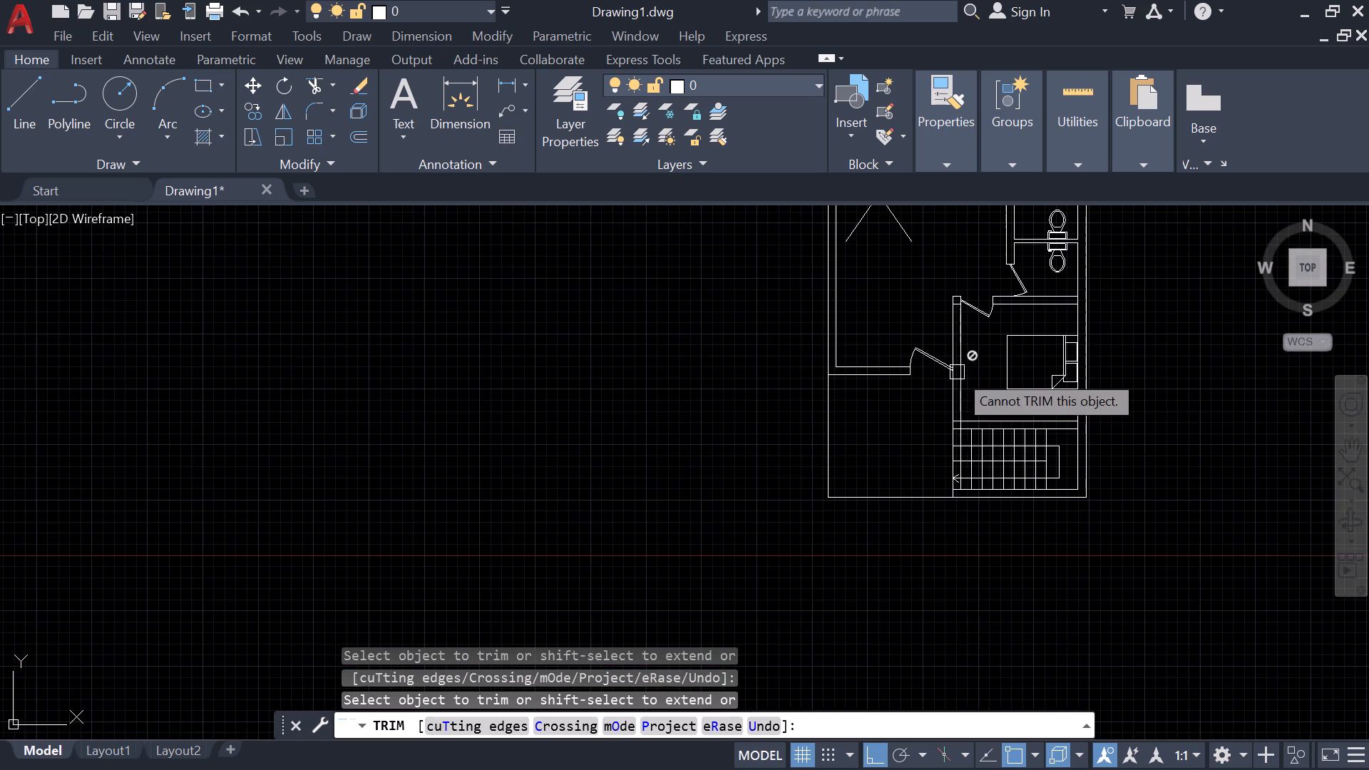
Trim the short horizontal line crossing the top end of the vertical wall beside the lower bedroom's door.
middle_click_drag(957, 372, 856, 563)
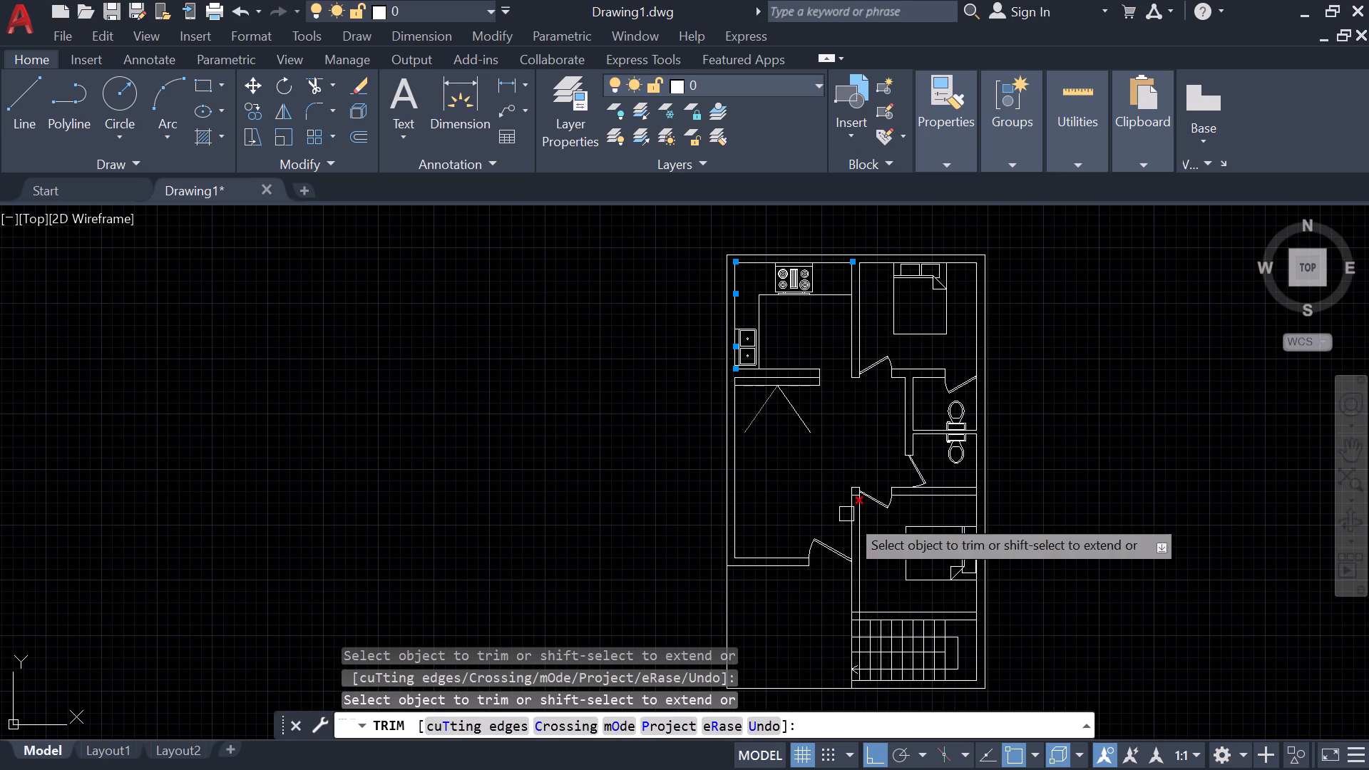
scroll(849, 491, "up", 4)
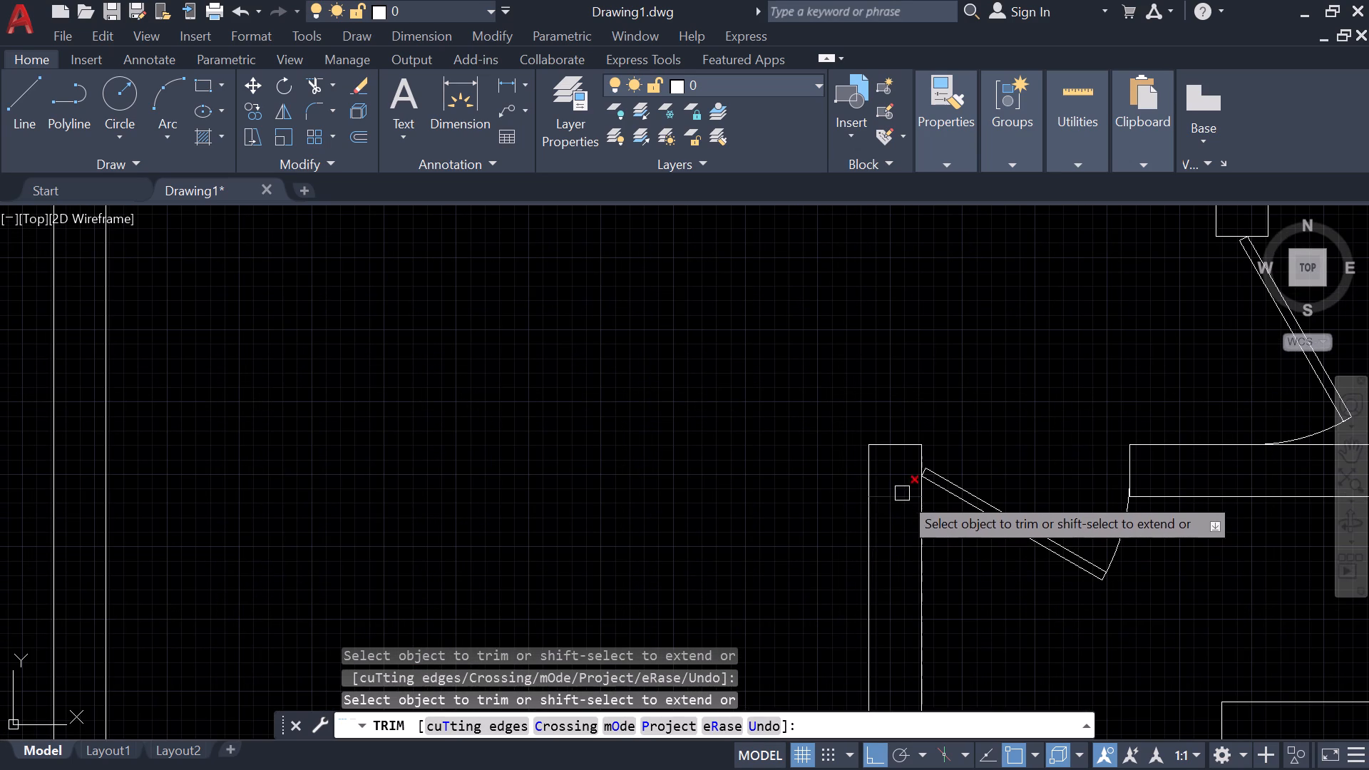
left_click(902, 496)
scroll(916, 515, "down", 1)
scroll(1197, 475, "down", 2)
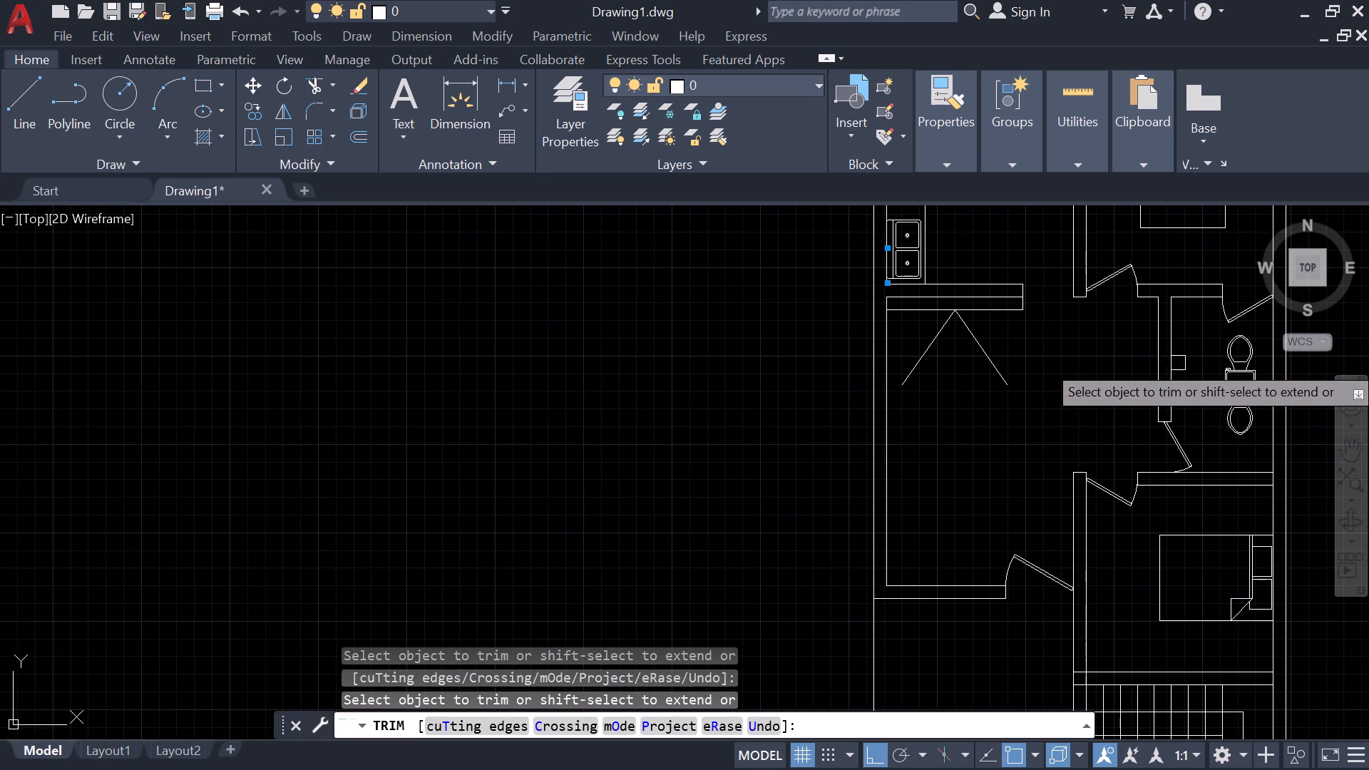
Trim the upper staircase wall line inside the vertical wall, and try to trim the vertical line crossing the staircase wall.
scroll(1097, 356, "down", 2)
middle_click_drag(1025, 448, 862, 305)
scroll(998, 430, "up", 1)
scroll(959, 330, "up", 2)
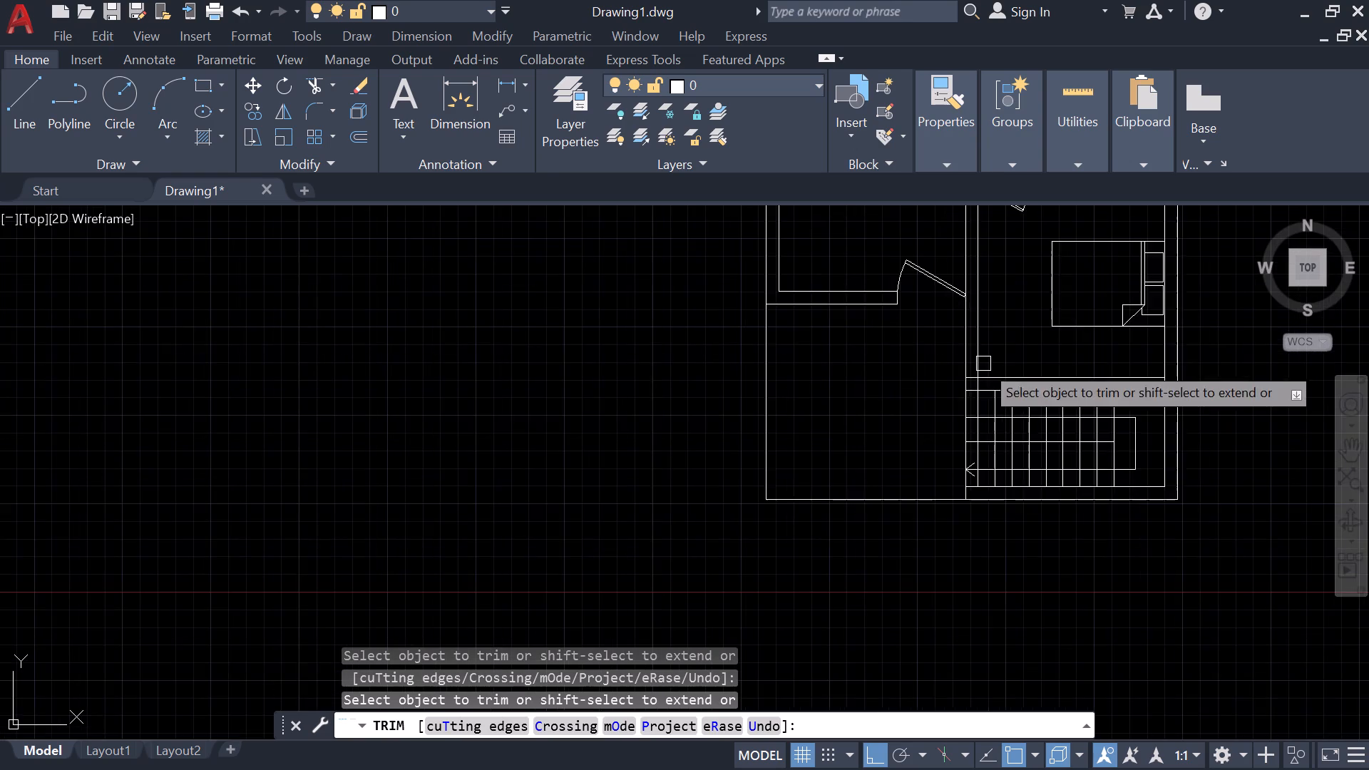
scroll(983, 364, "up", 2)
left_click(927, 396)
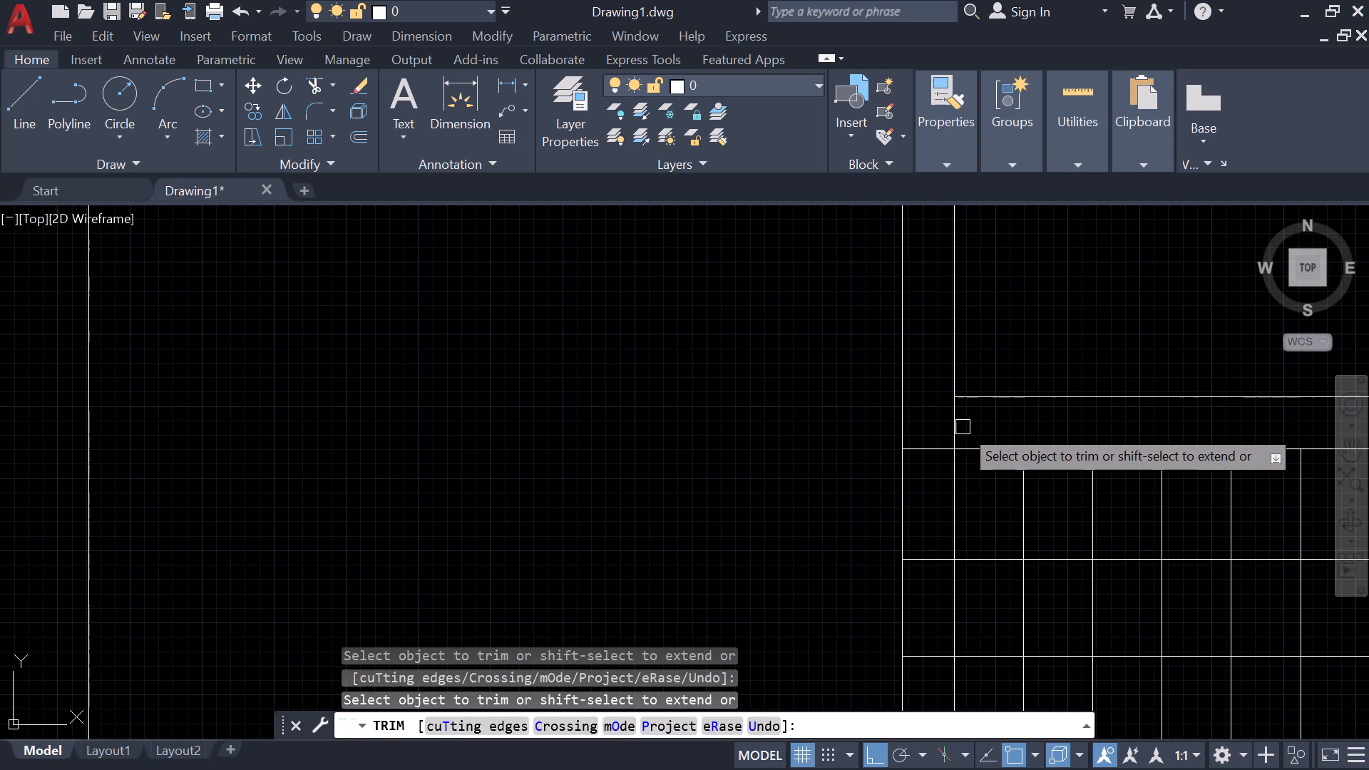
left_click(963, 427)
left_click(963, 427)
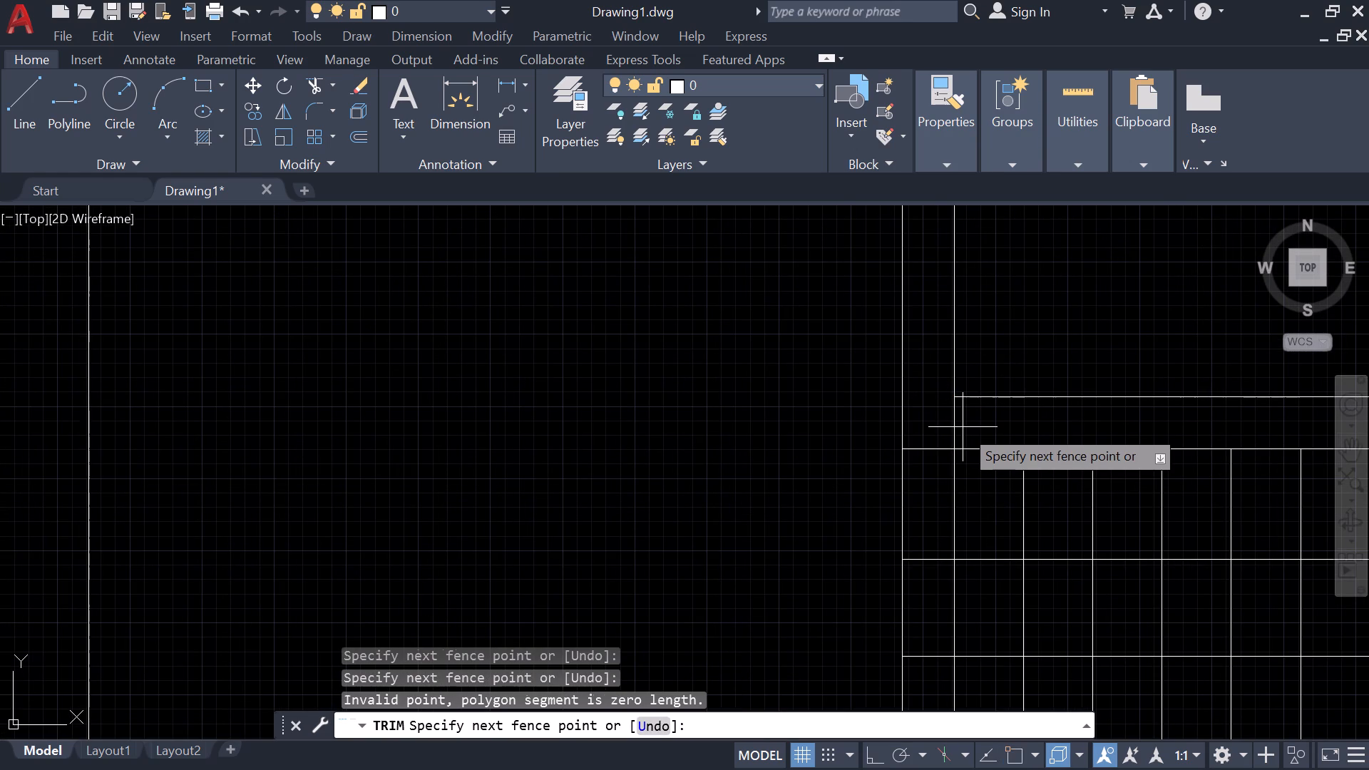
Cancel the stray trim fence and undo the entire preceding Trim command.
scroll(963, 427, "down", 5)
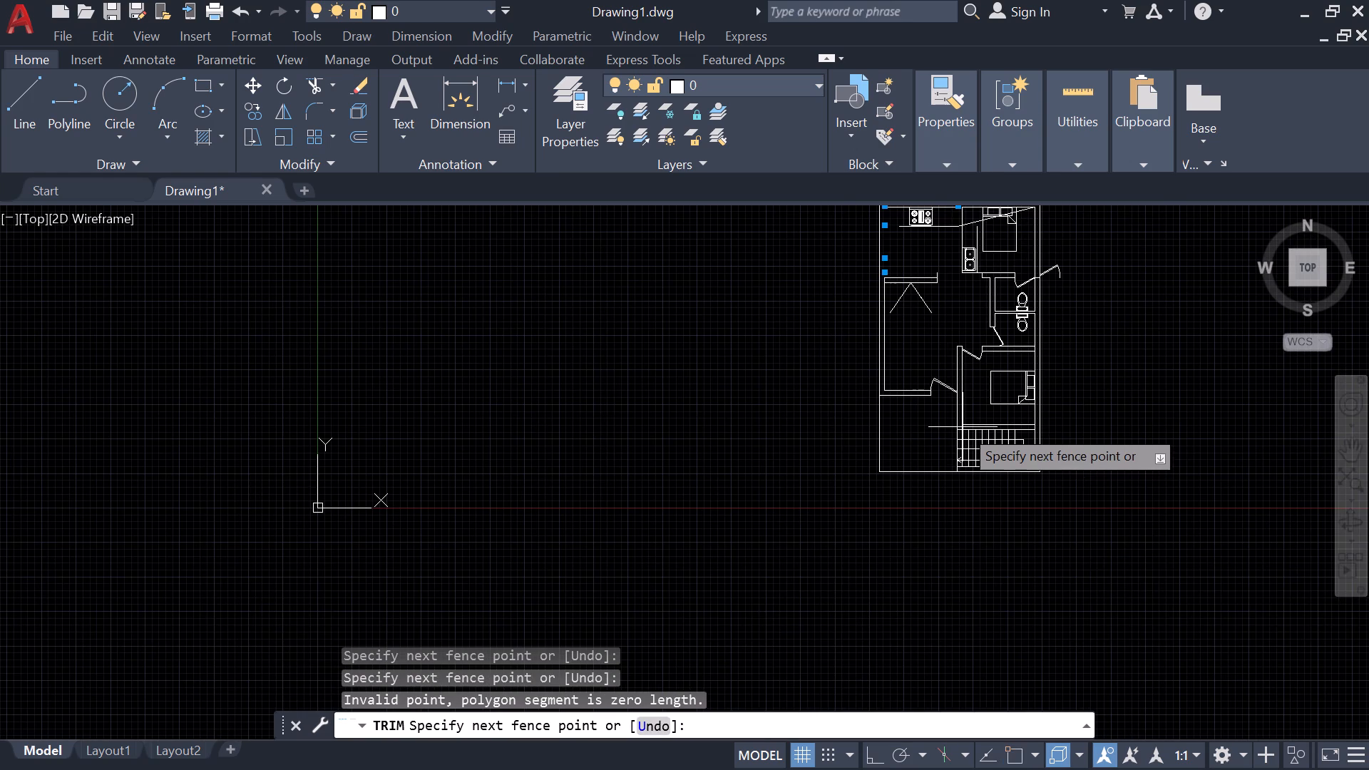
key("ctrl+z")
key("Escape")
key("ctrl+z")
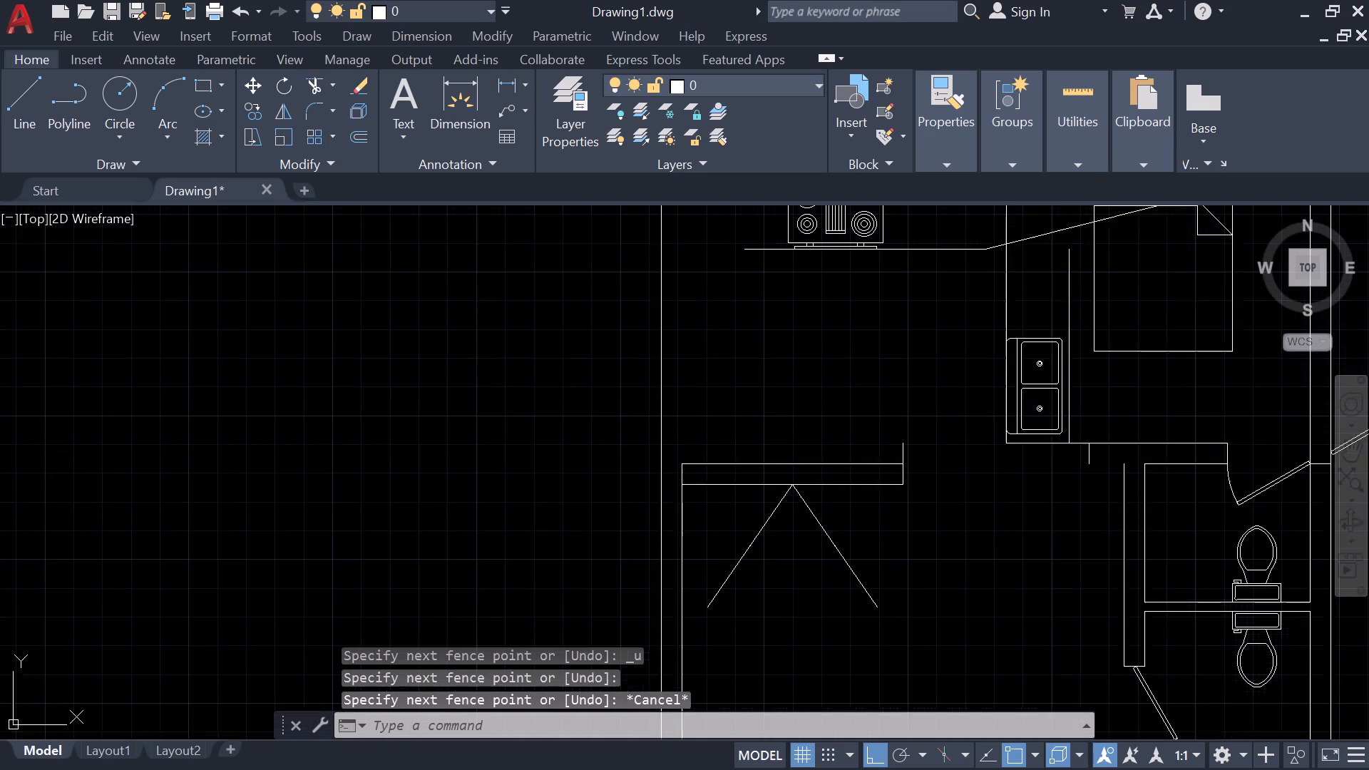
Restart Trim and remove the short horizontal line crossing the top end of the vertical wall beside the lower bedroom's door.
scroll(1026, 543, "down", 4)
middle_click_drag(998, 540, 865, 365)
scroll(865, 365, "up", 1)
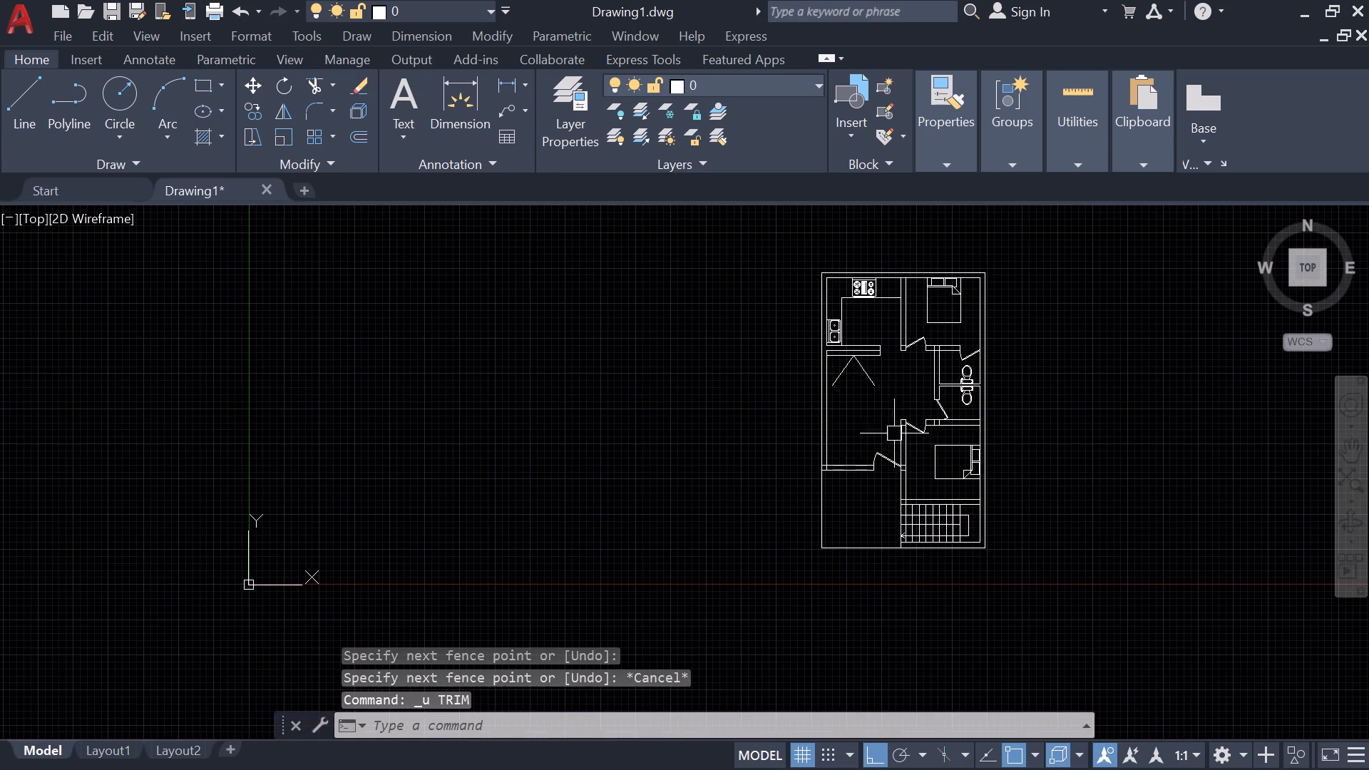
scroll(900, 481, "up", 1)
type("tr")
key("space")
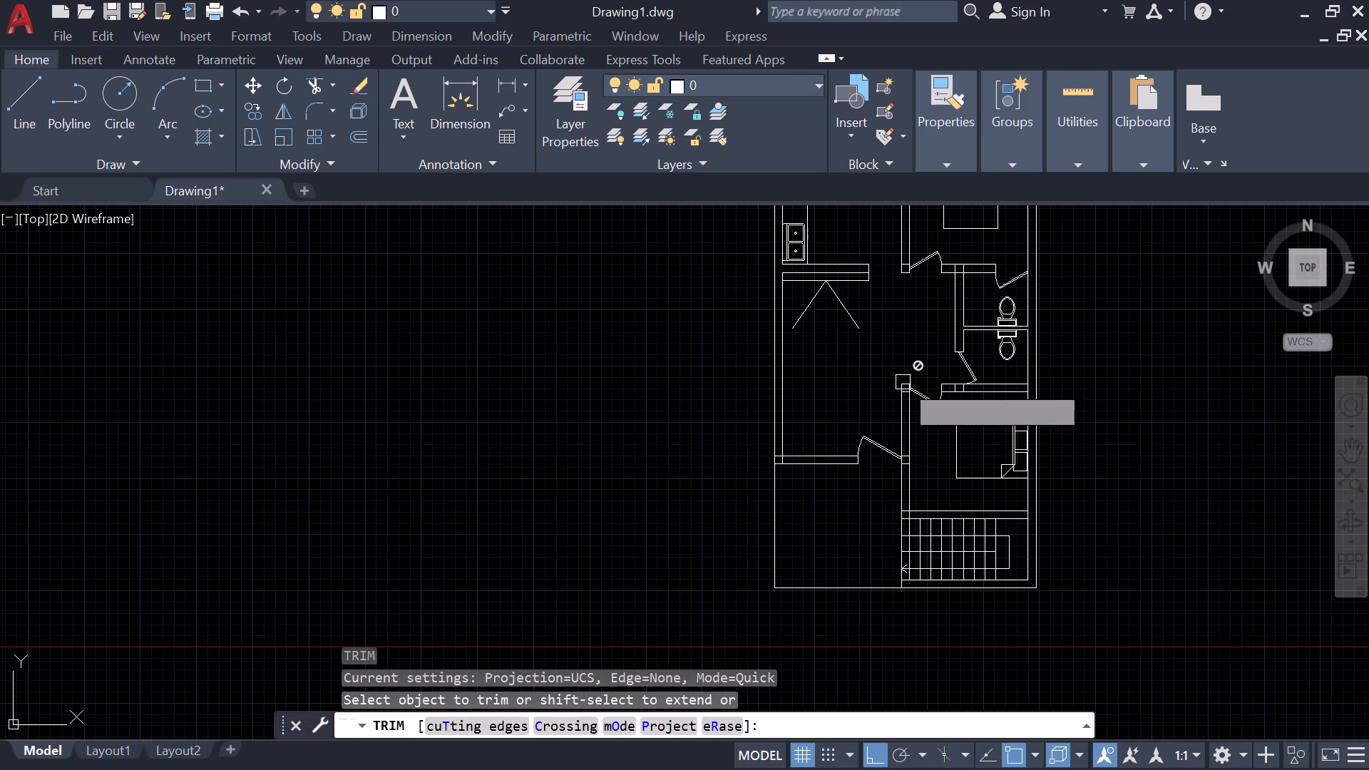
scroll(903, 382, "up", 5)
left_click_drag(921, 421, 921, 431)
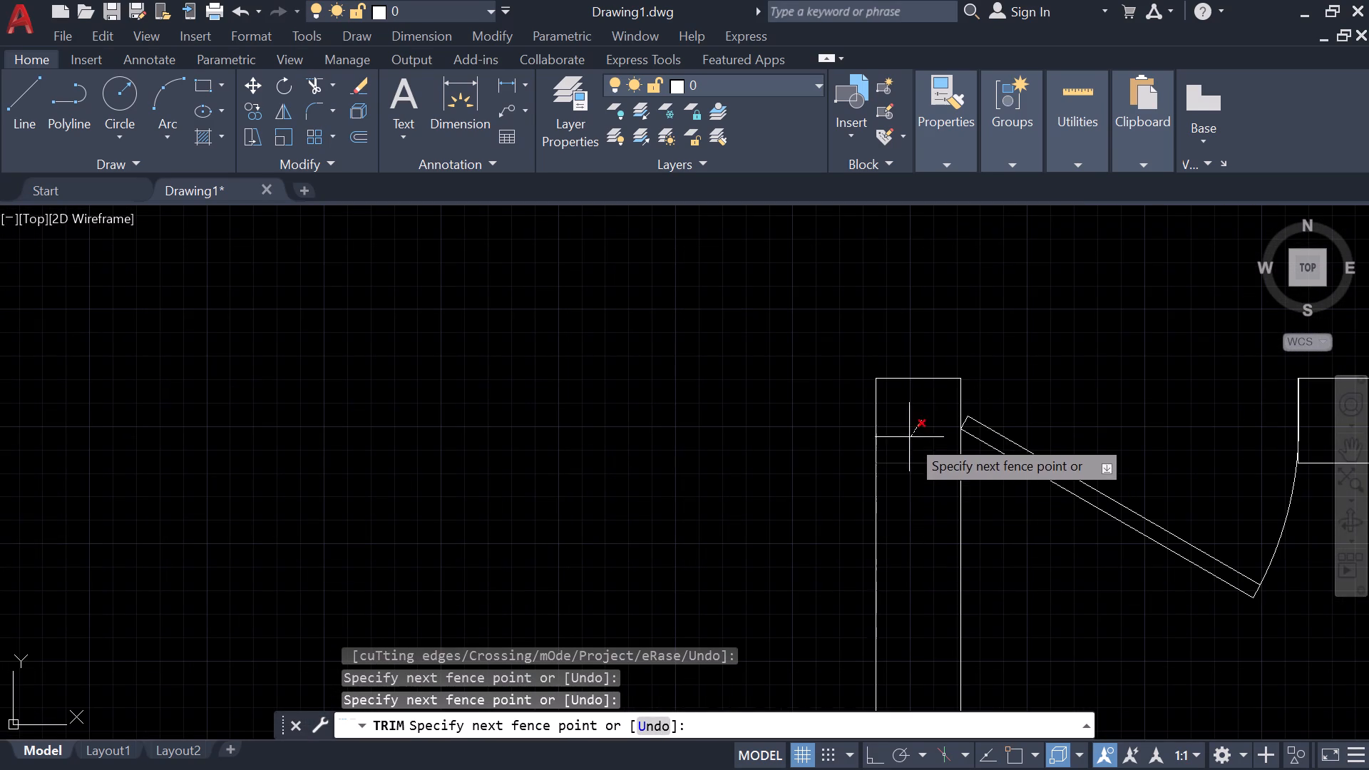
left_click(920, 410)
scroll(903, 362, "down", 6)
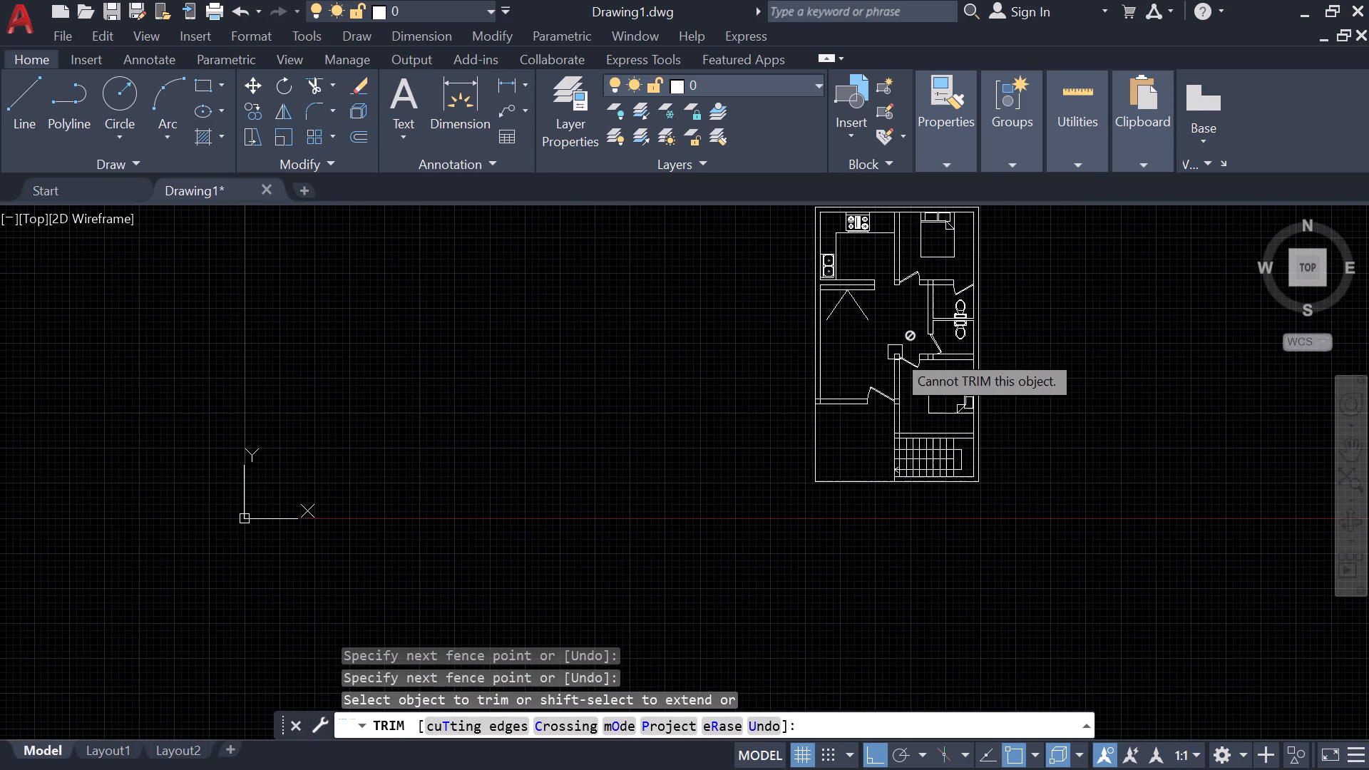
scroll(895, 352, "up", 7)
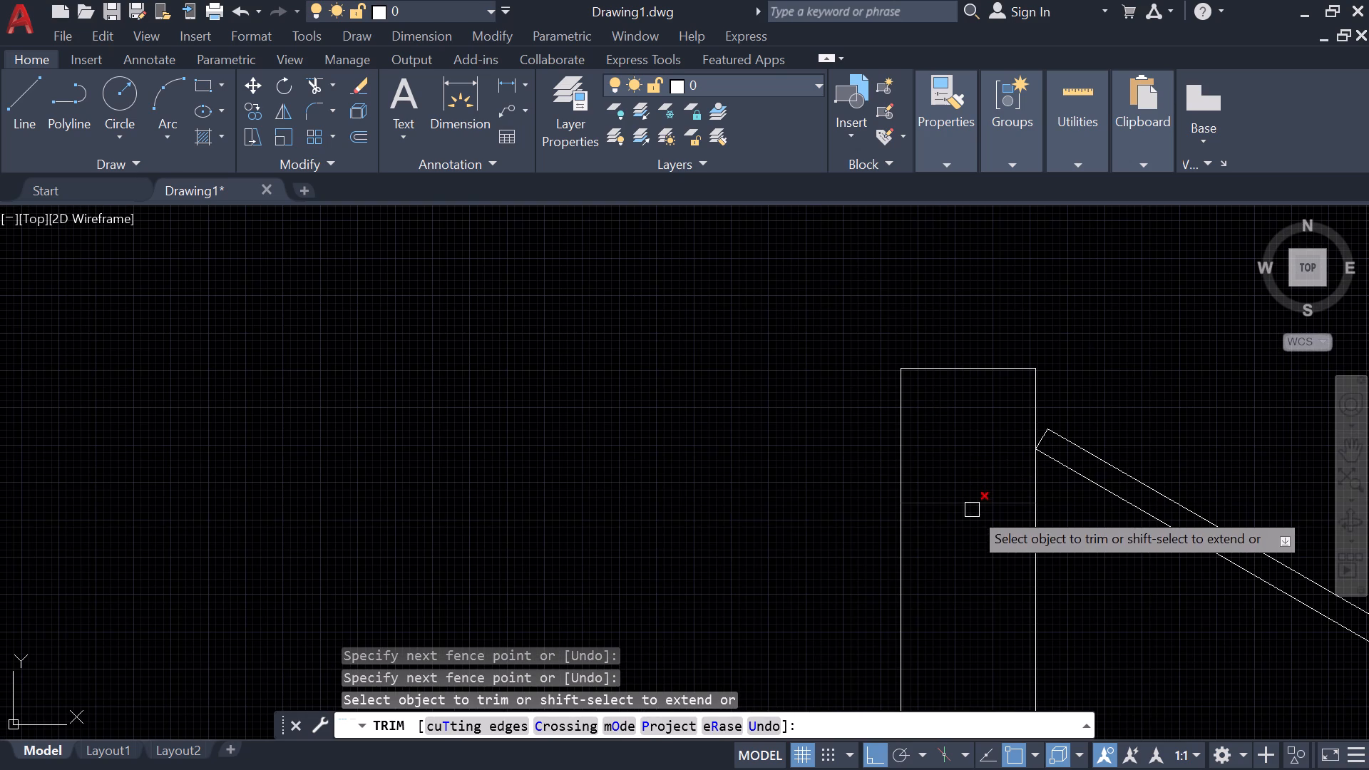
left_click(972, 510)
Trim the two short horizontal lines crossing the vertical wall beside the hall's lower door.
middle_click_drag(973, 583, 922, 206)
scroll(926, 187, "down", 3)
scroll(898, 488, "down", 3)
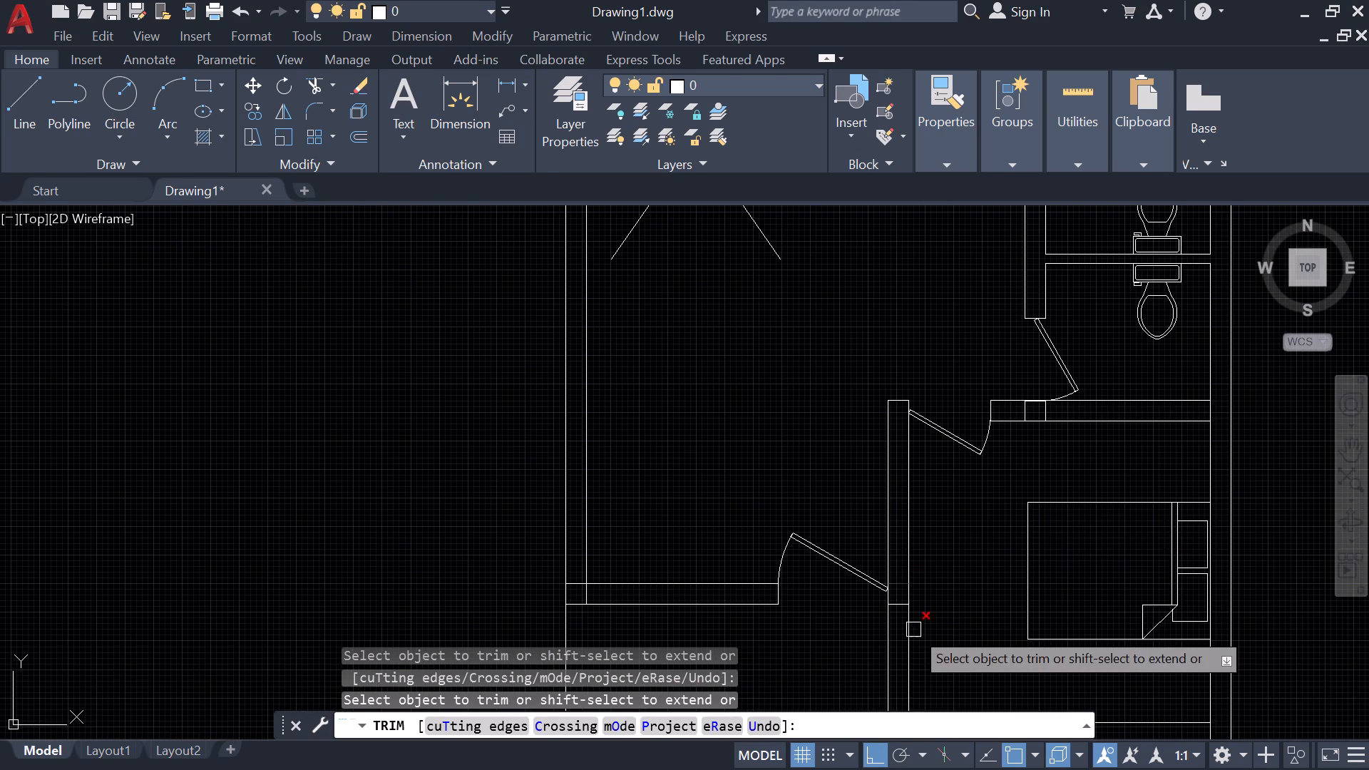
middle_click_drag(913, 630, 901, 555)
scroll(879, 440, "up", 4)
left_click(798, 383)
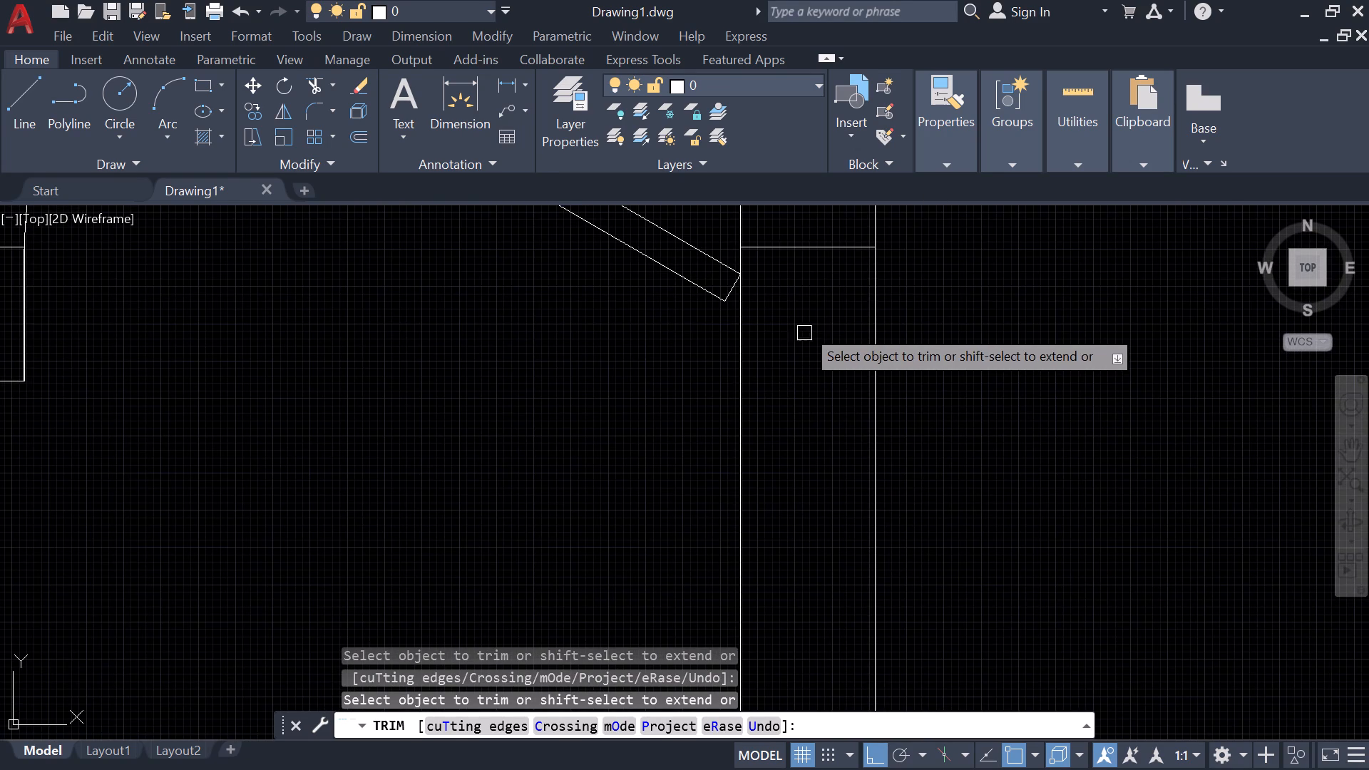
left_click(814, 250)
scroll(806, 495, "down", 5)
Trim the upper horizontal line and the vertical line crossing at the junction of the staircase wall and the lower bedroom's vertical wall.
middle_click_drag(801, 493, 752, 245)
scroll(752, 256, "up", 3)
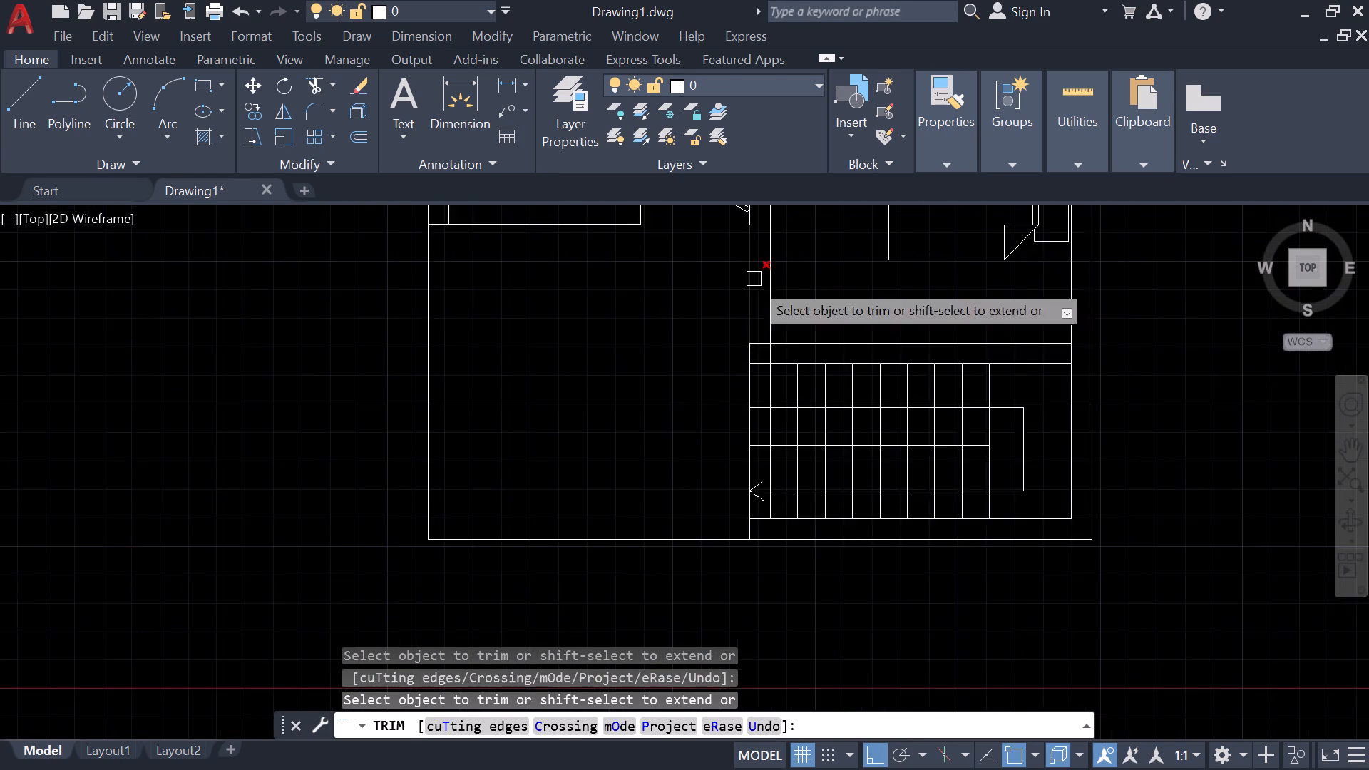
scroll(754, 287, "up", 1)
left_click(779, 475)
left_click(826, 525)
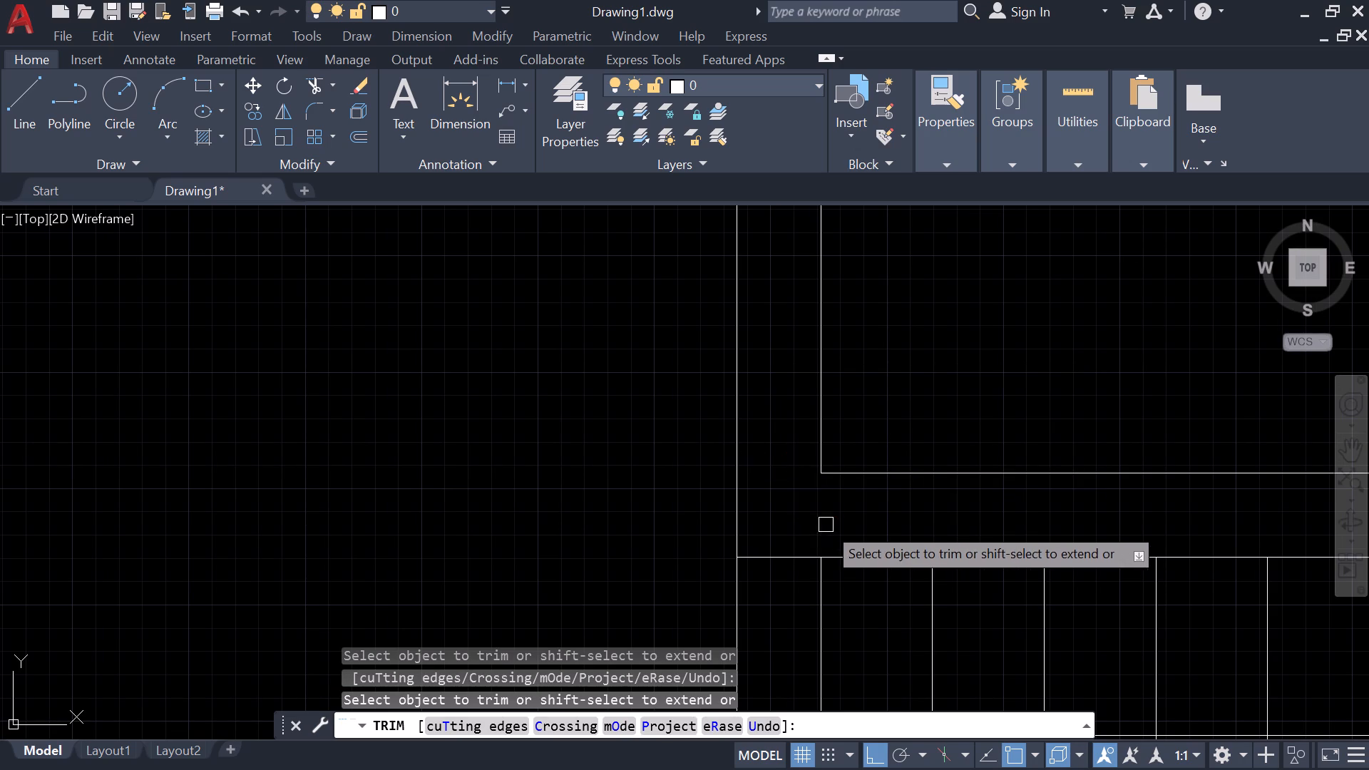
scroll(839, 503, "down", 7)
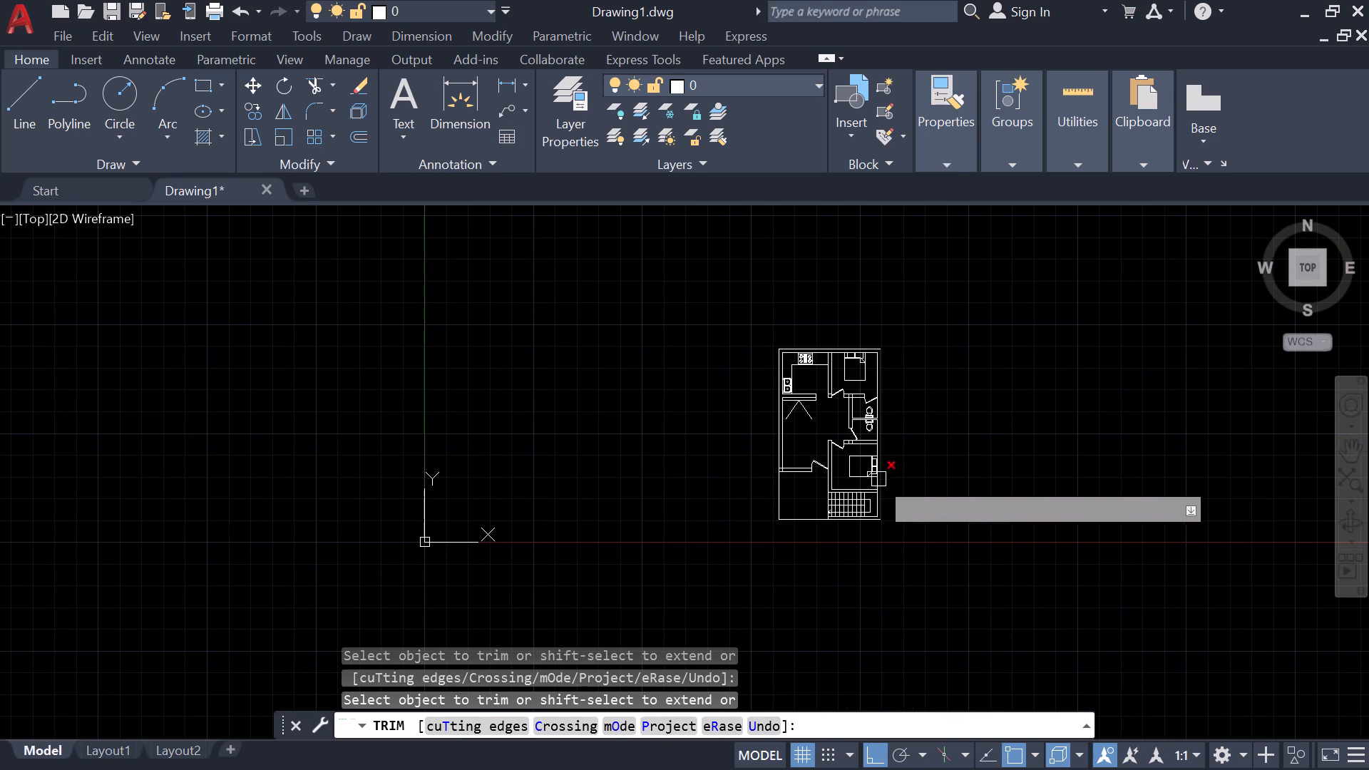
Trim the two short vertical lines crossing the horizontal wall between the lower toilet and the lower bedroom.
scroll(851, 430, "up", 5)
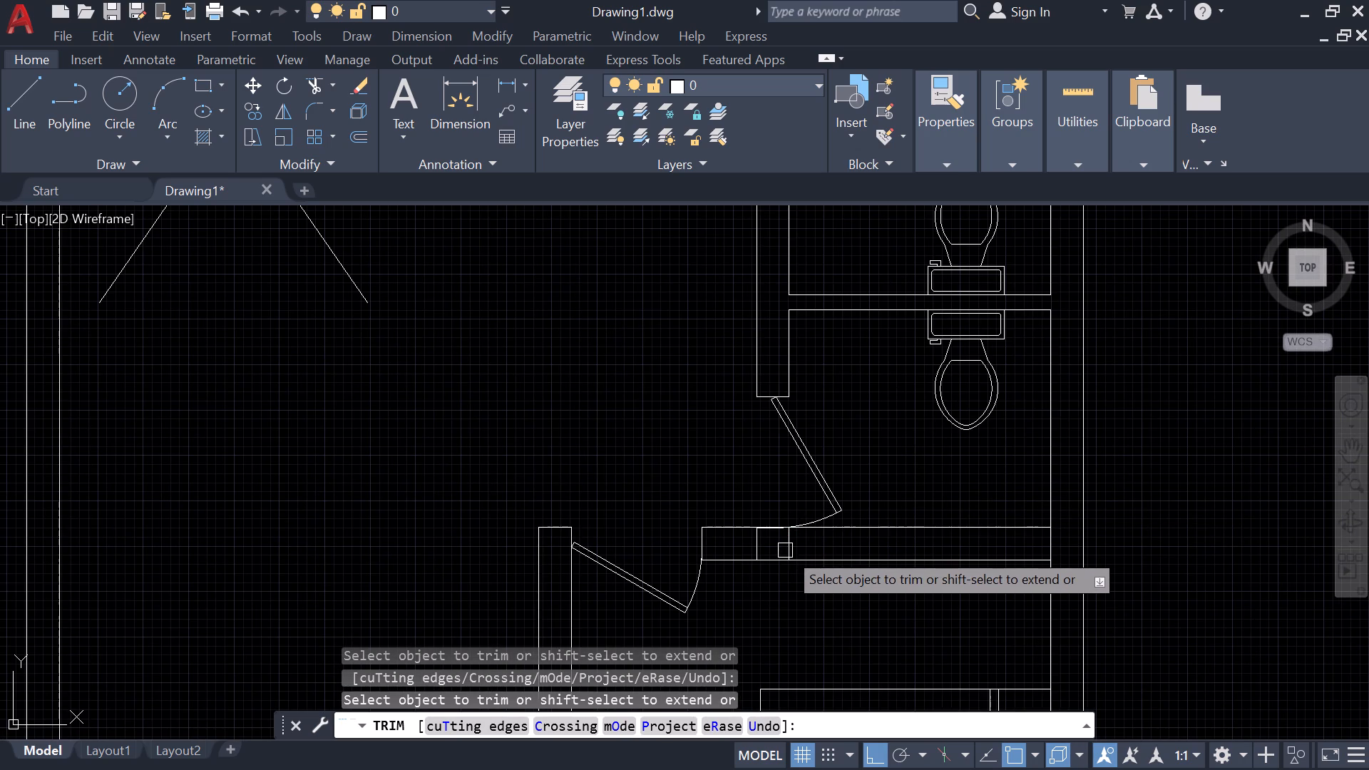
scroll(786, 550, "up", 6)
left_click(475, 472)
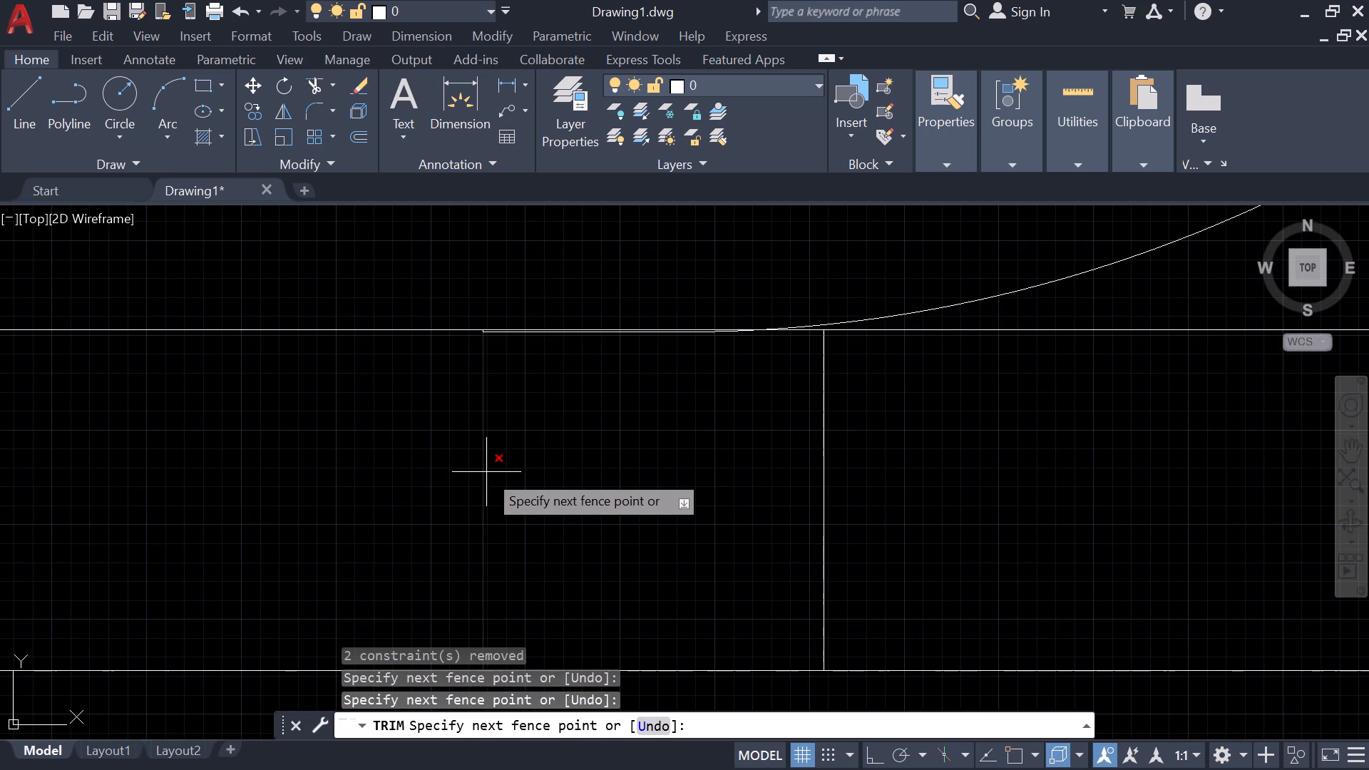
left_click(442, 458)
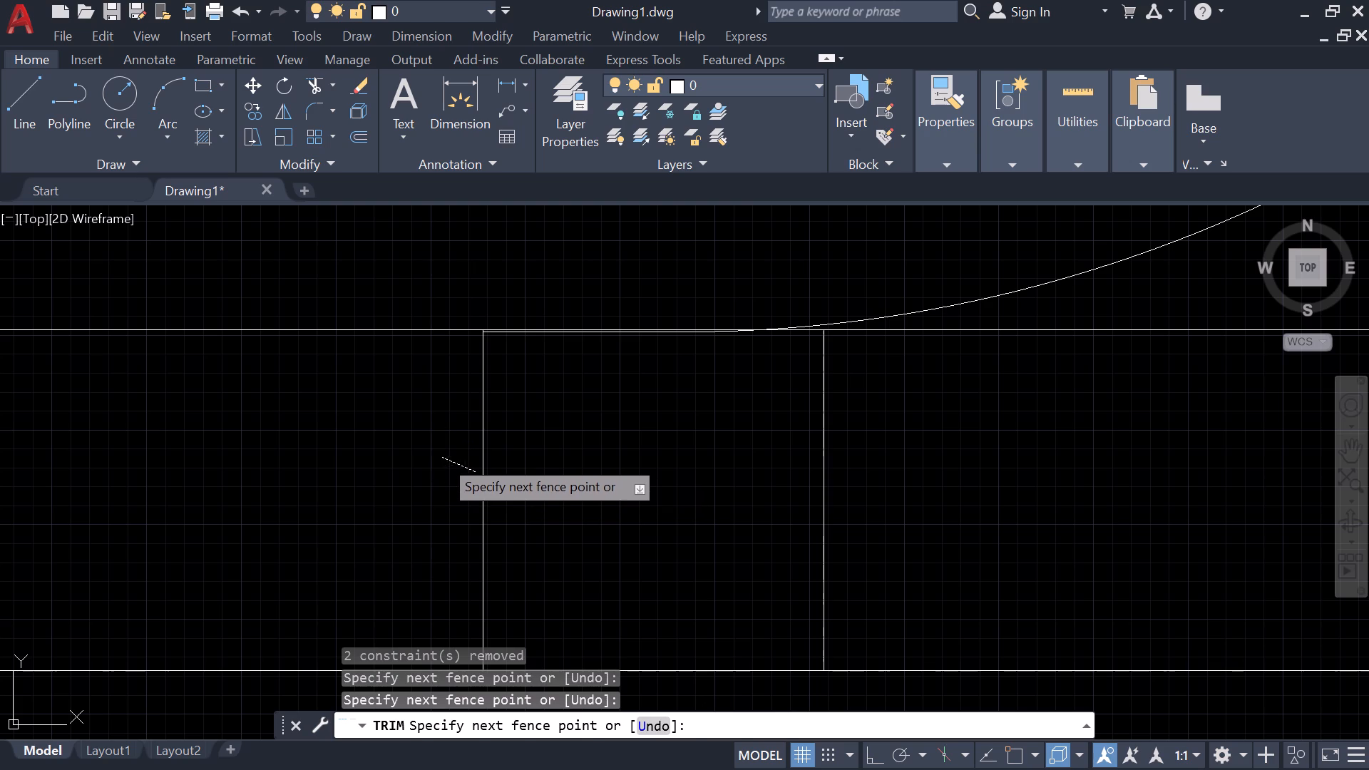
left_click(485, 460)
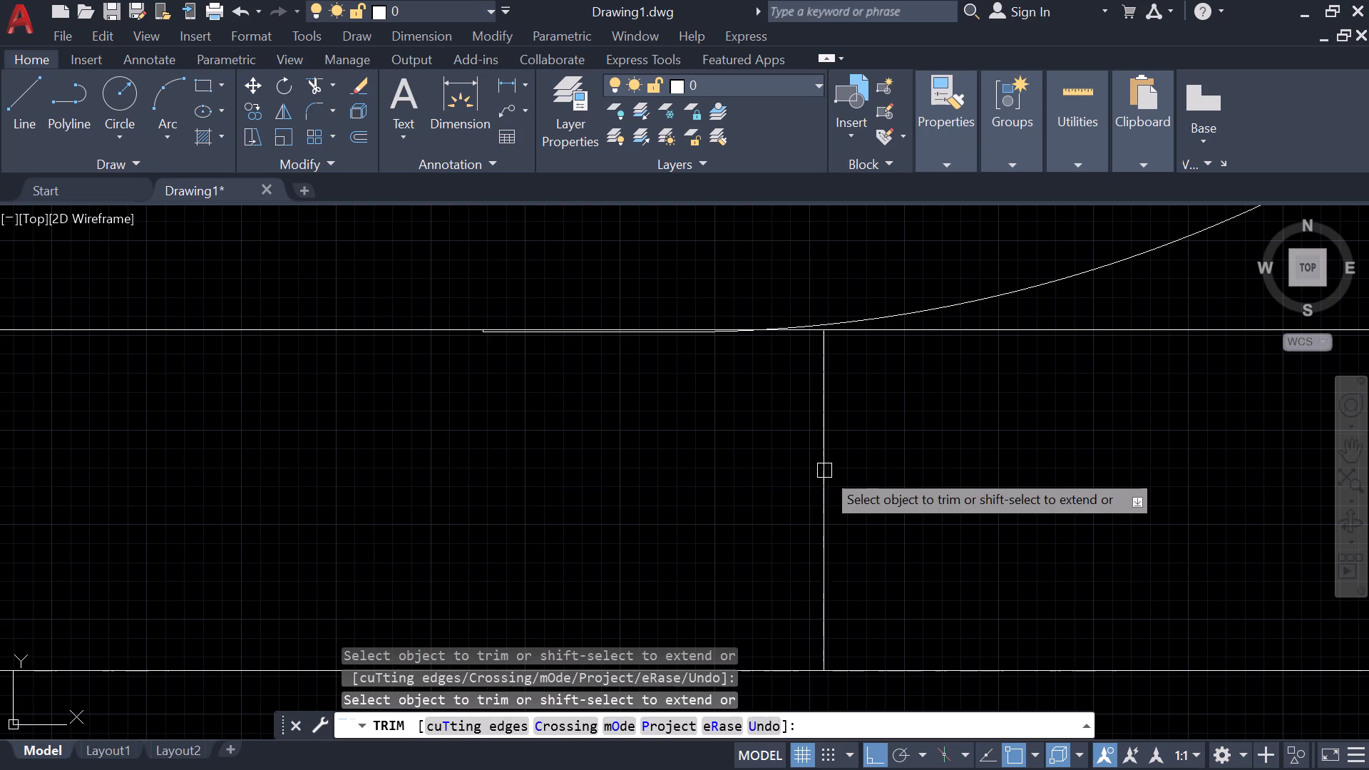
left_click(824, 471)
Trim the horizontal lines crossing the bottom and top ends of the vertical wall between the kitchen and the upper bedroom.
scroll(824, 471, "down", 11)
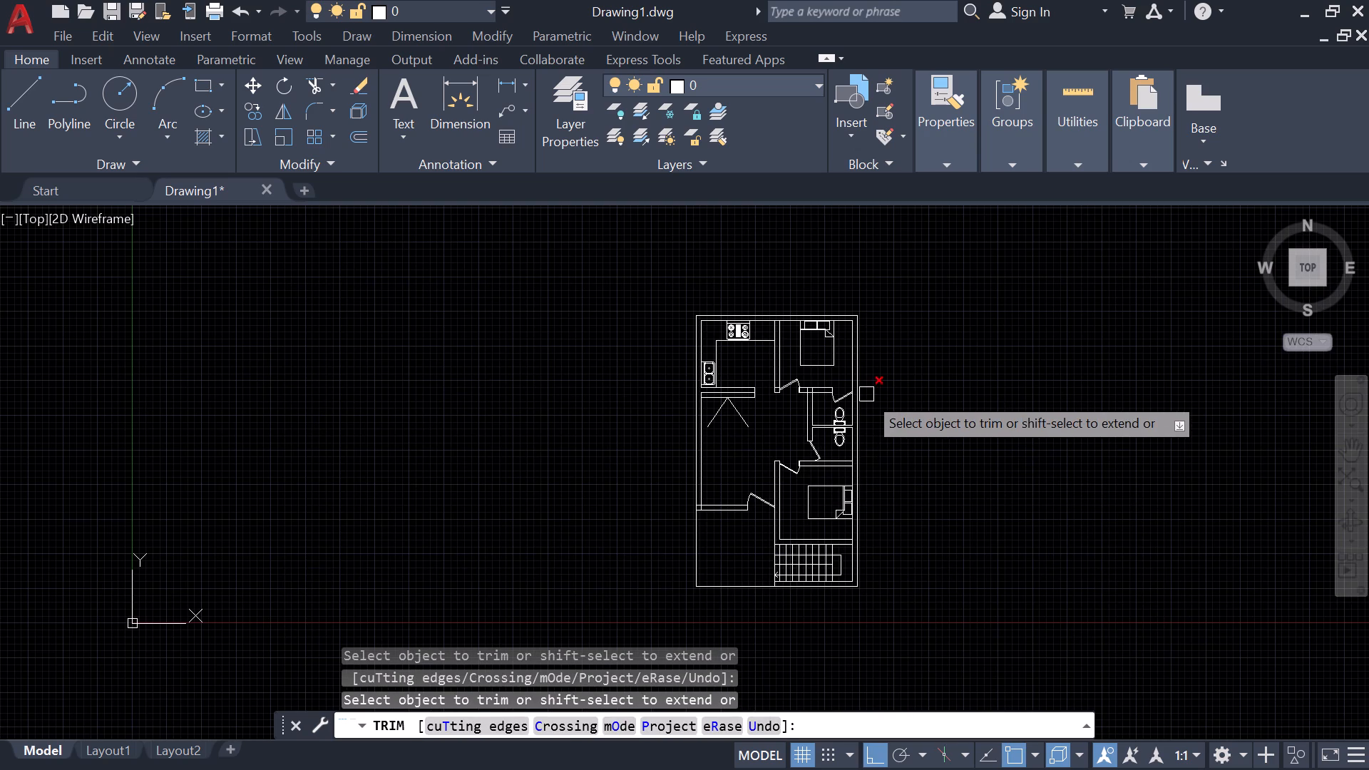
scroll(758, 390, "up", 7)
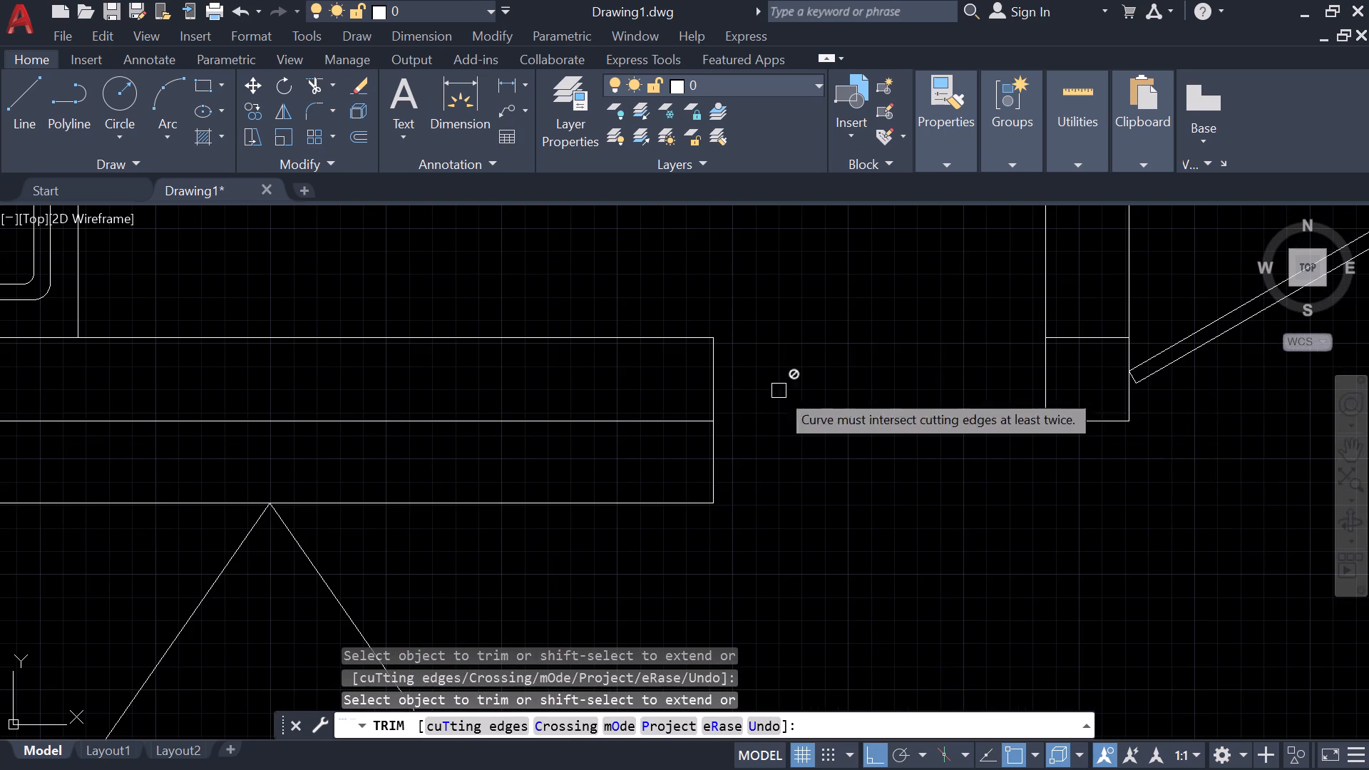
left_click(1094, 344)
scroll(1094, 344, "down", 6)
middle_click_drag(1090, 304, 1052, 540)
scroll(1047, 496, "up", 3)
middle_click_drag(1082, 589, 1062, 577)
scroll(1073, 586, "up", 2)
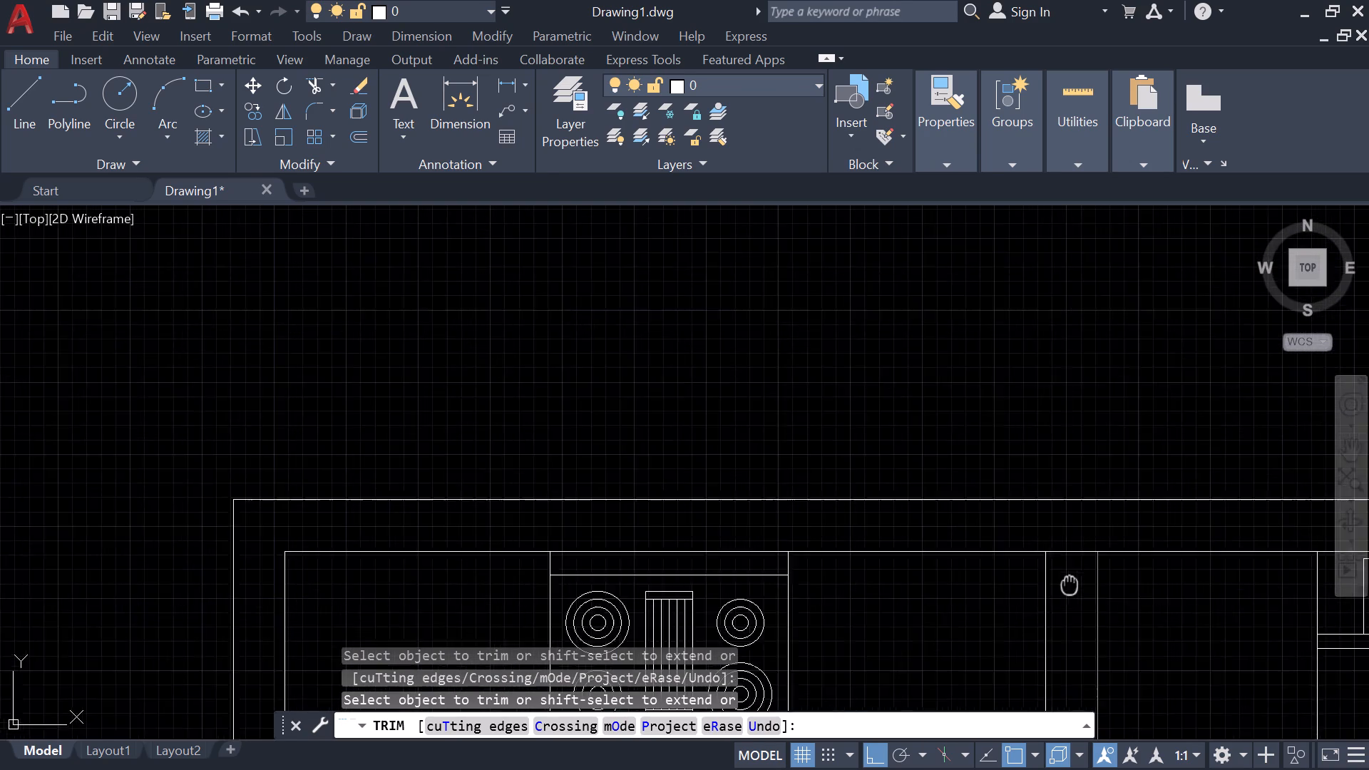
scroll(1062, 577, "up", 3)
middle_click_drag(1062, 577, 1041, 510)
left_click(998, 394)
Trim the two vertical lines and the short horizontal line at the junction of the toilets' side wall and the upper bedroom's lower wall.
scroll(1016, 499, "down", 2)
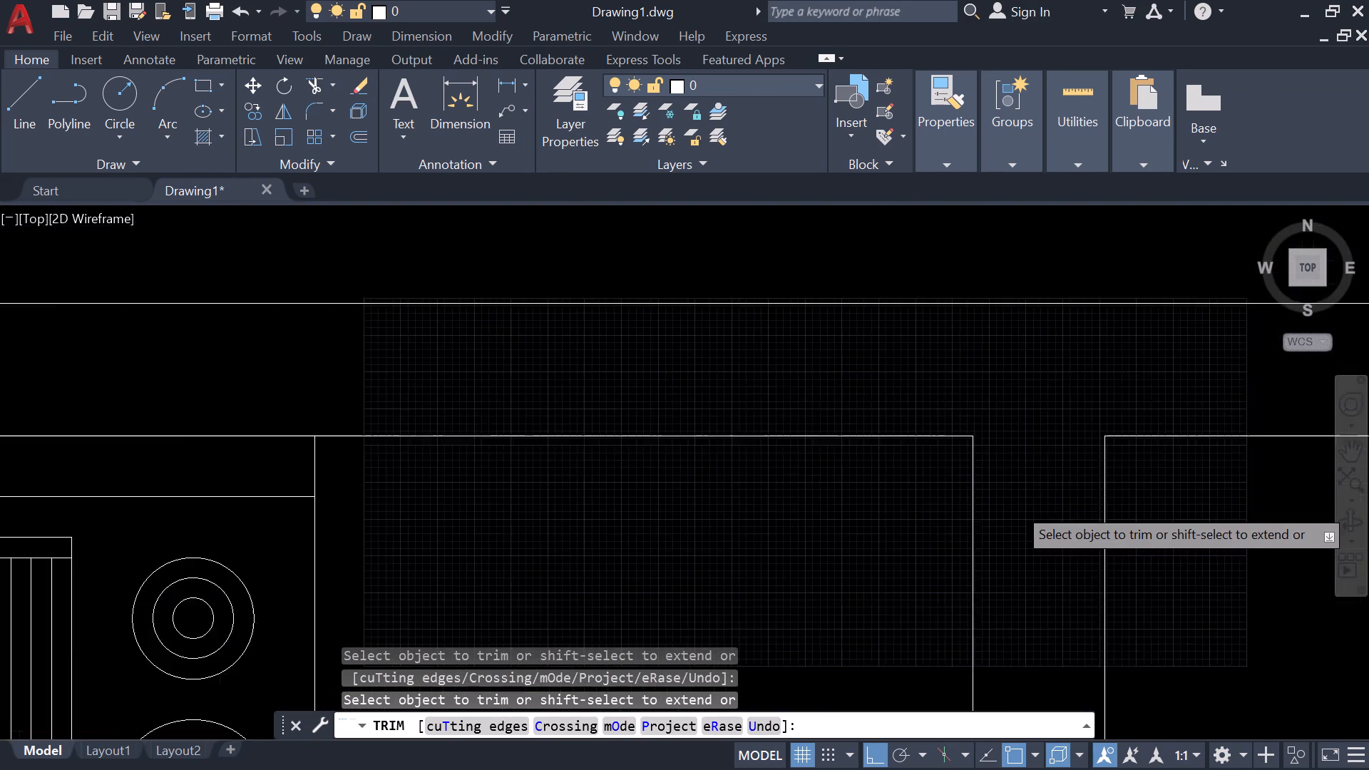
scroll(1016, 513, "down", 2)
middle_click_drag(1016, 530, 665, 113)
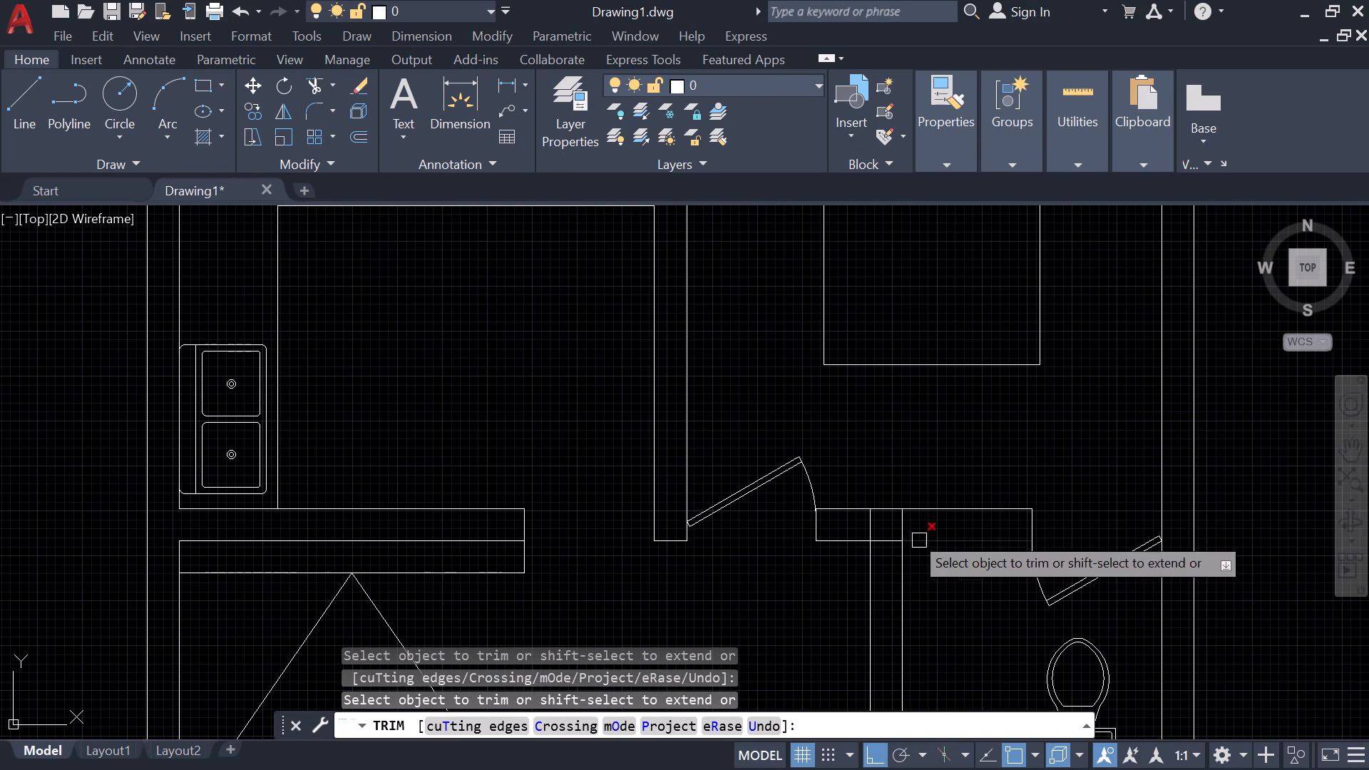
left_click(897, 522)
left_click(877, 522)
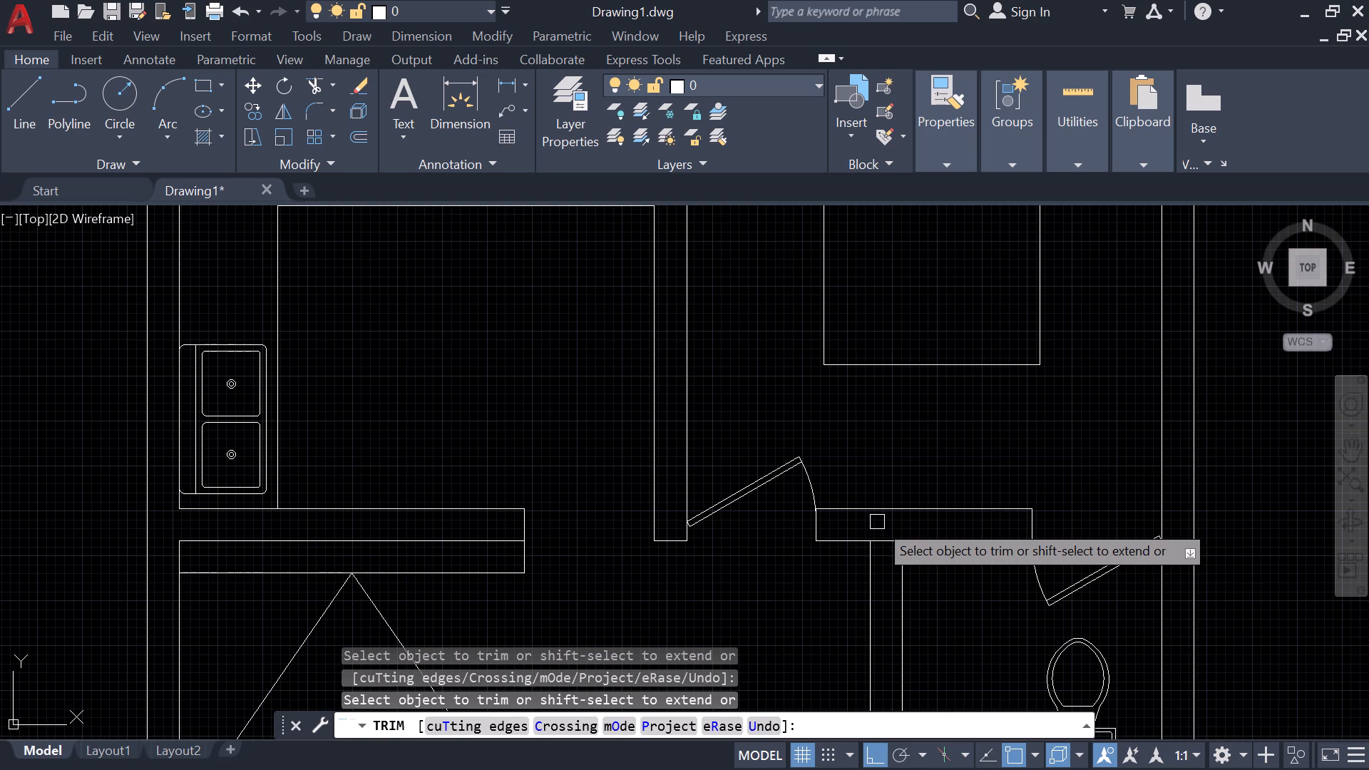
left_click(892, 547)
Trim the vertical line closing the outer-wall end of the wall between the lower toilet and the lower bedroom.
scroll(908, 590, "down", 1)
middle_click_drag(913, 595, 868, 398)
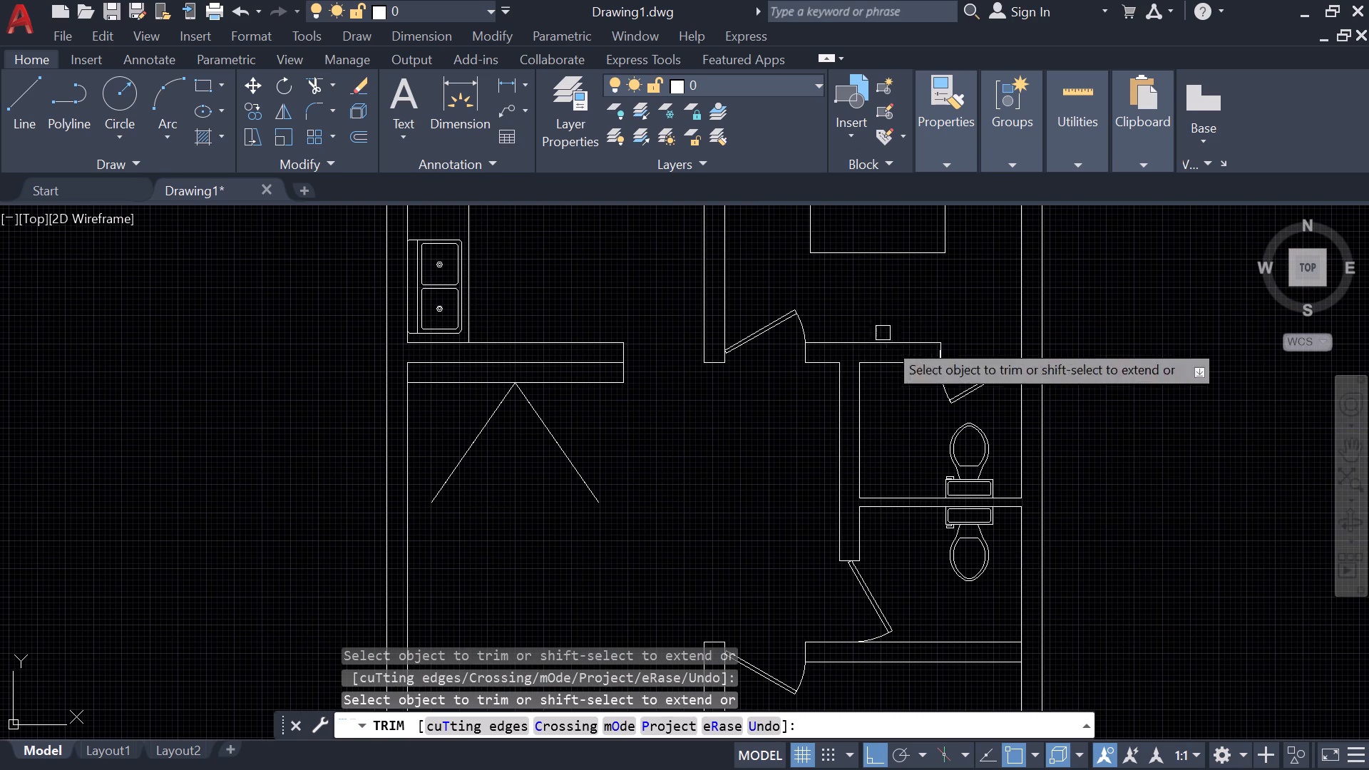
middle_click_drag(928, 609, 932, 449)
scroll(929, 488, "up", 1)
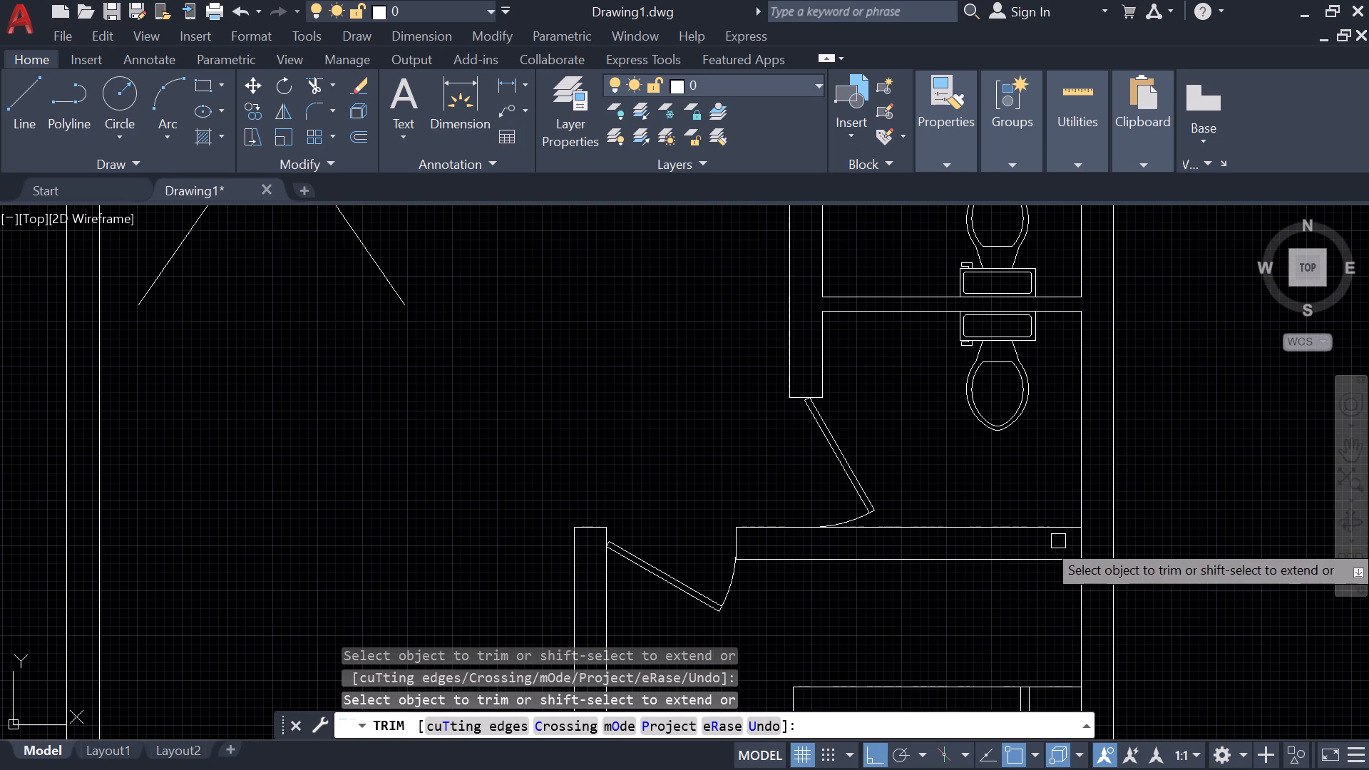
left_click(1079, 541)
Trim the vertical line and the upper horizontal line crossing where the hall's lower wall meets the outer wall.
scroll(1041, 565, "down", 4)
middle_click_drag(1017, 571, 962, 414)
scroll(962, 412, "up", 1)
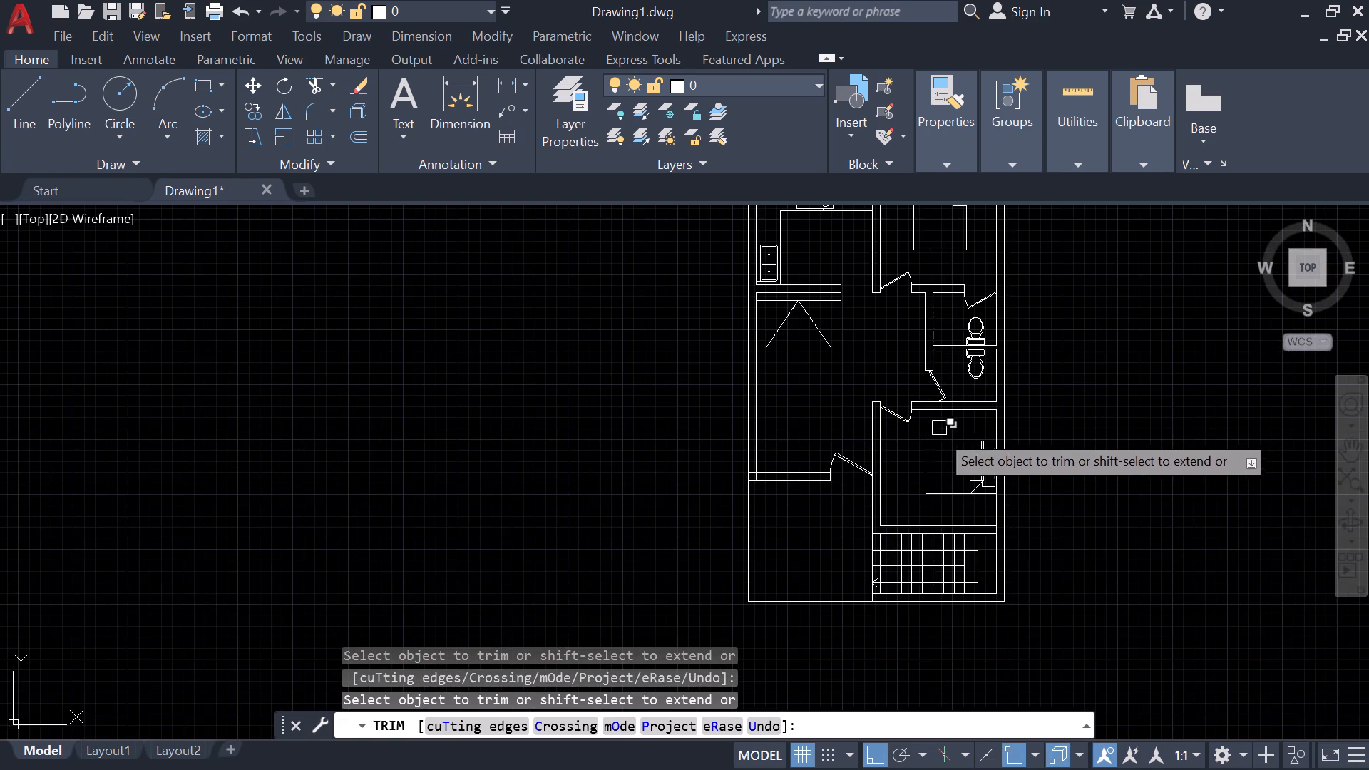
scroll(934, 469, "up", 2)
scroll(925, 514, "down", 2)
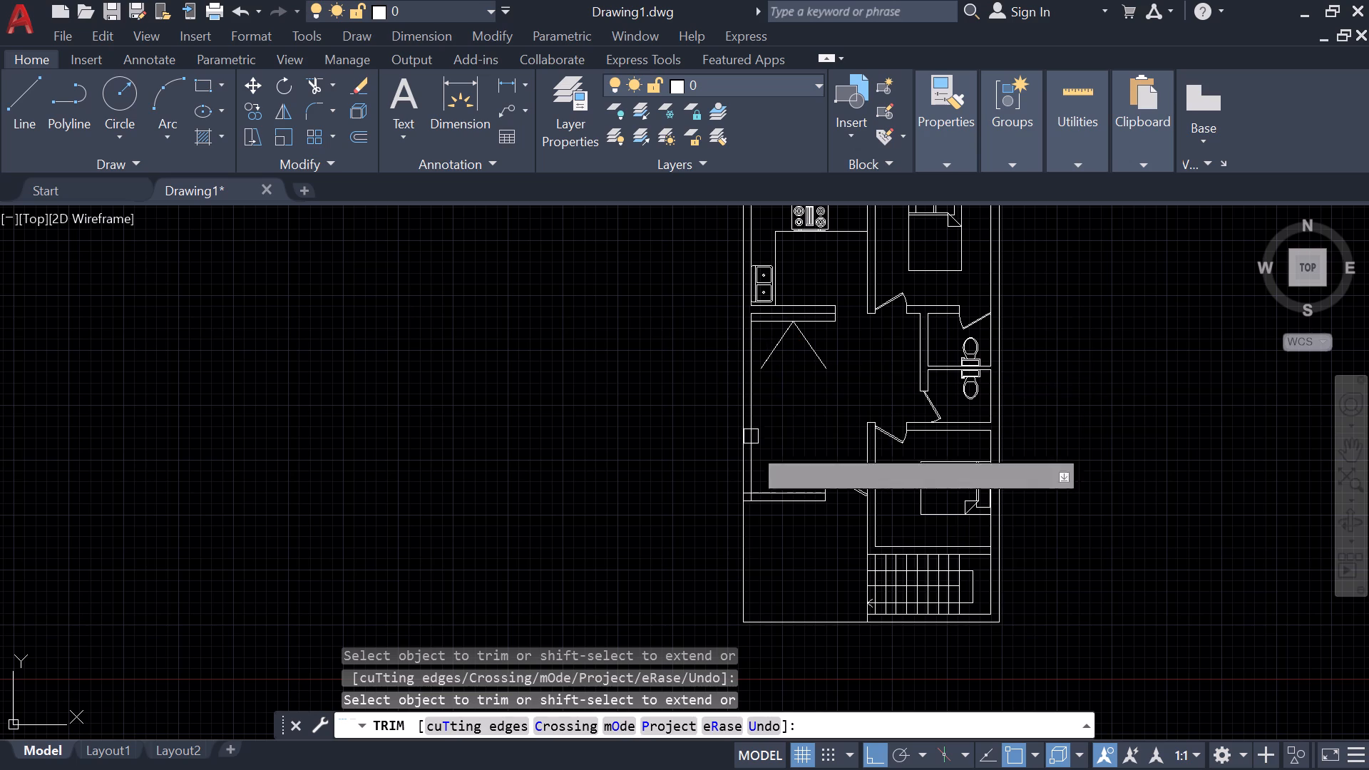
scroll(739, 492, "up", 3)
left_click(781, 521)
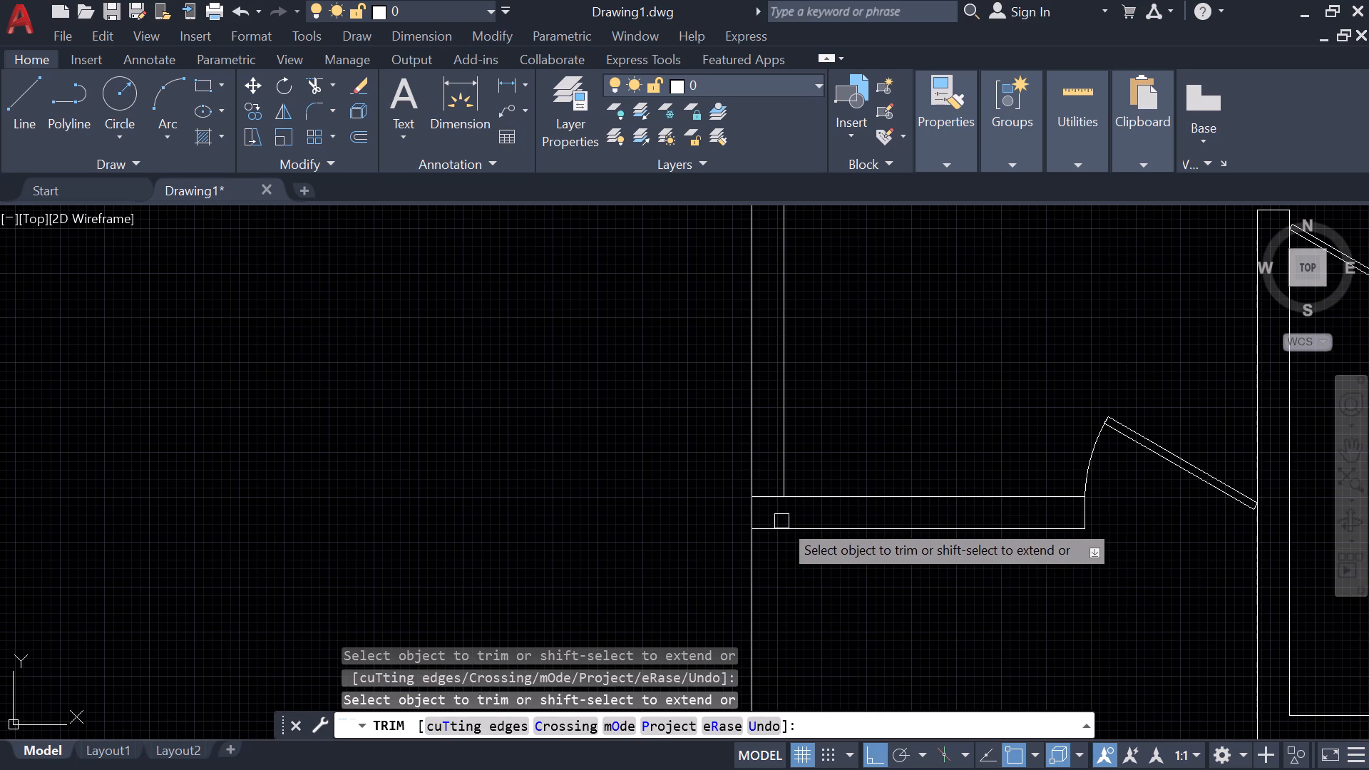
left_click(773, 501)
Trim the vertical line where the wall between the lower bedroom and the staircase meets the outer wall, and end Trim.
scroll(798, 471, "down", 4)
scroll(804, 342, "up", 1)
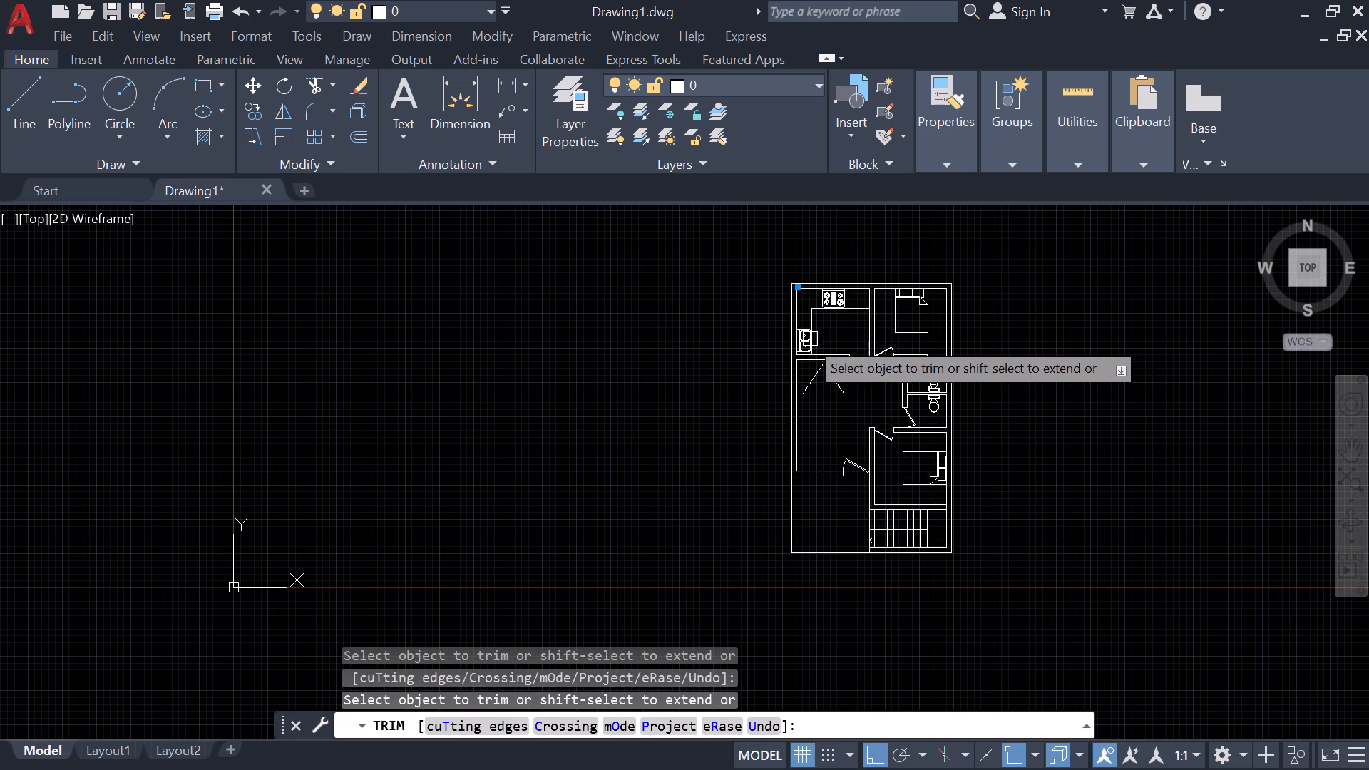
scroll(804, 342, "up", 1)
middle_click_drag(799, 293, 810, 433)
scroll(810, 433, "up", 1)
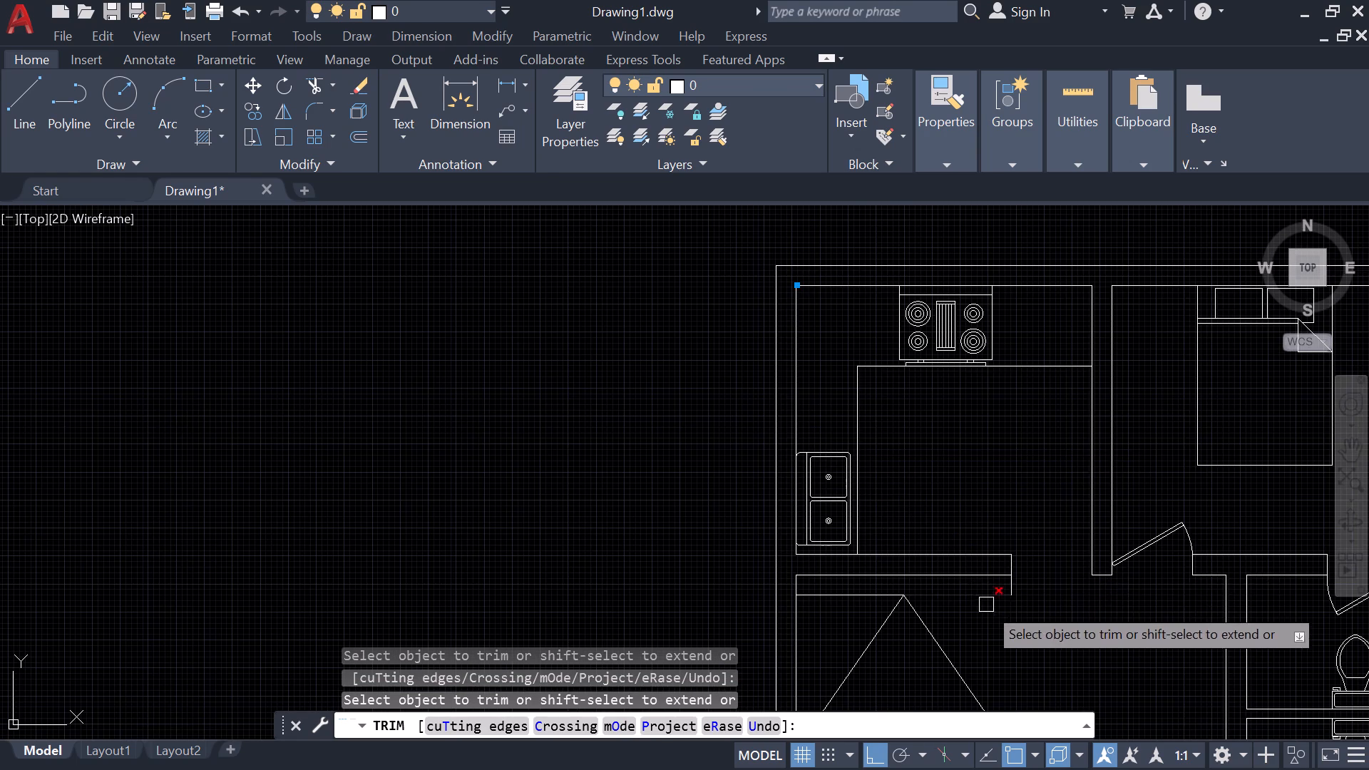
middle_click_drag(978, 607, 861, 365)
middle_click_drag(1048, 476, 927, 297)
scroll(901, 265, "down", 2)
scroll(978, 455, "up", 2)
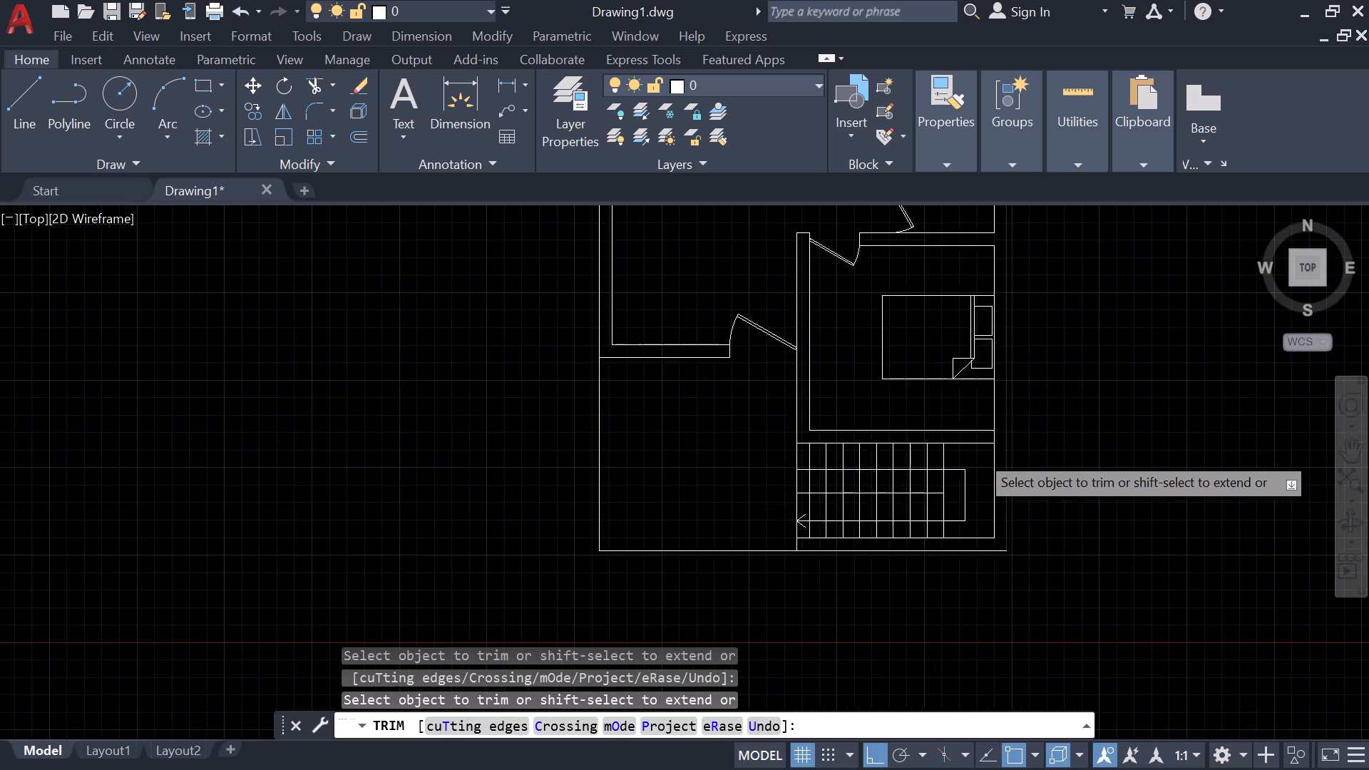
scroll(978, 453, "up", 1)
left_click(1020, 414)
scroll(961, 317, "down", 2)
middle_click_drag(961, 317, 1003, 558)
scroll(1038, 390, "down", 2)
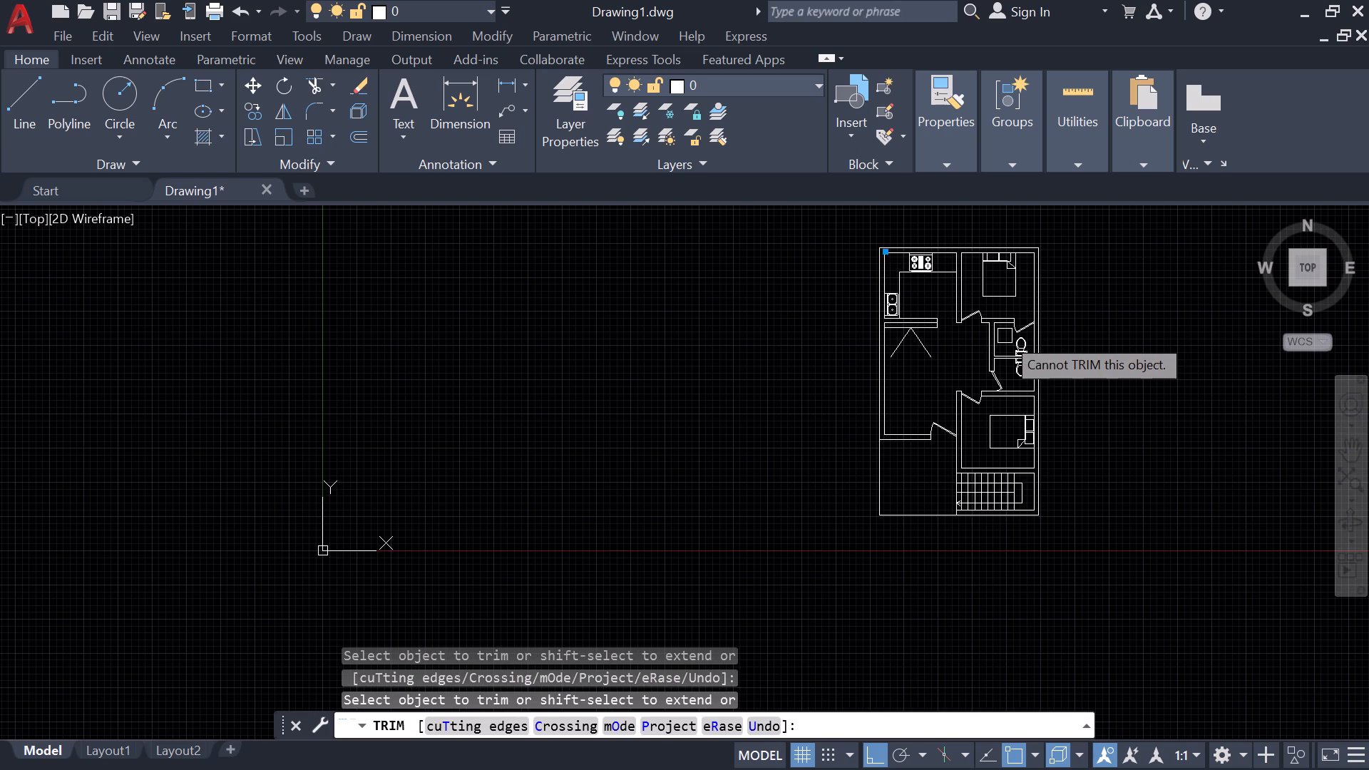
key("Escape")
Draw a rectangle about 2'-5" wide and 7'-10" high from the hall's inner corner where its lower wall meets the outer wall.
type("rec")
key("space")
scroll(930, 390, "up", 2)
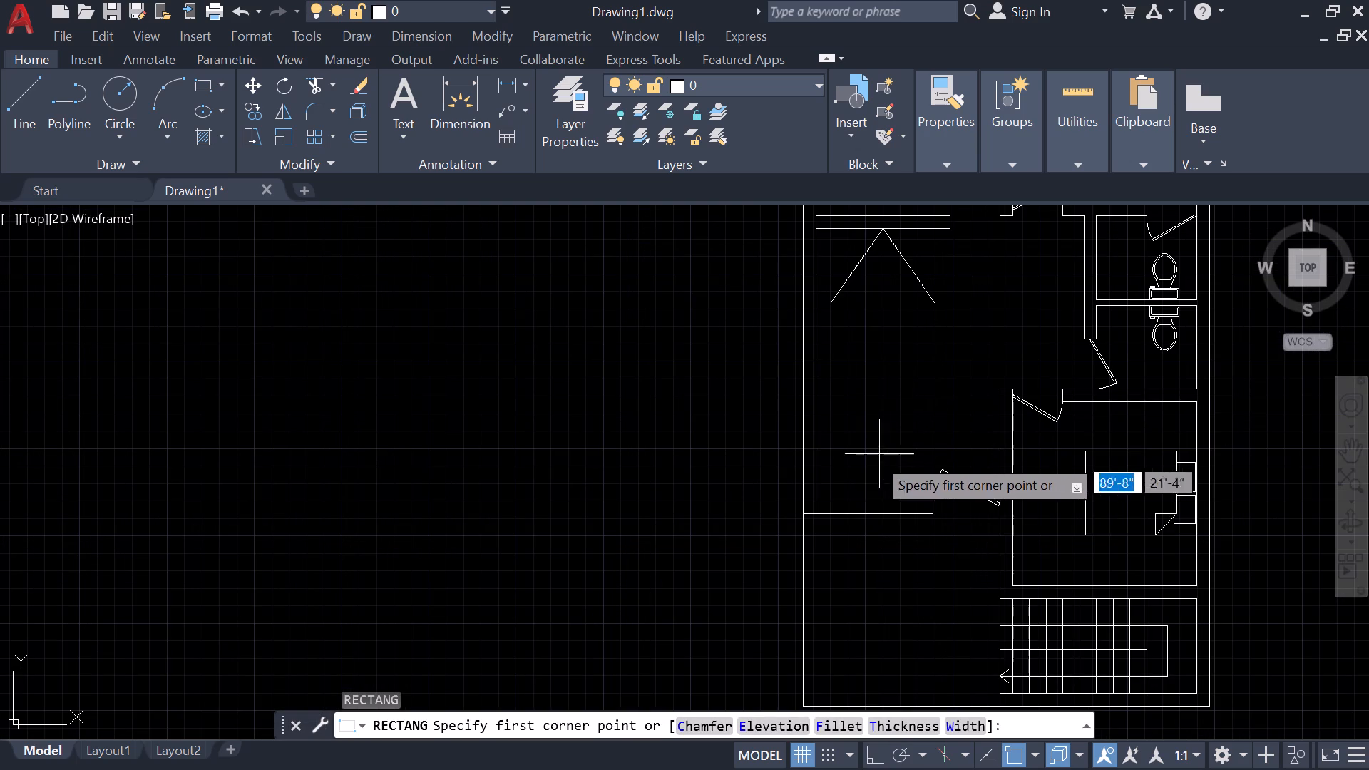
left_click(817, 498)
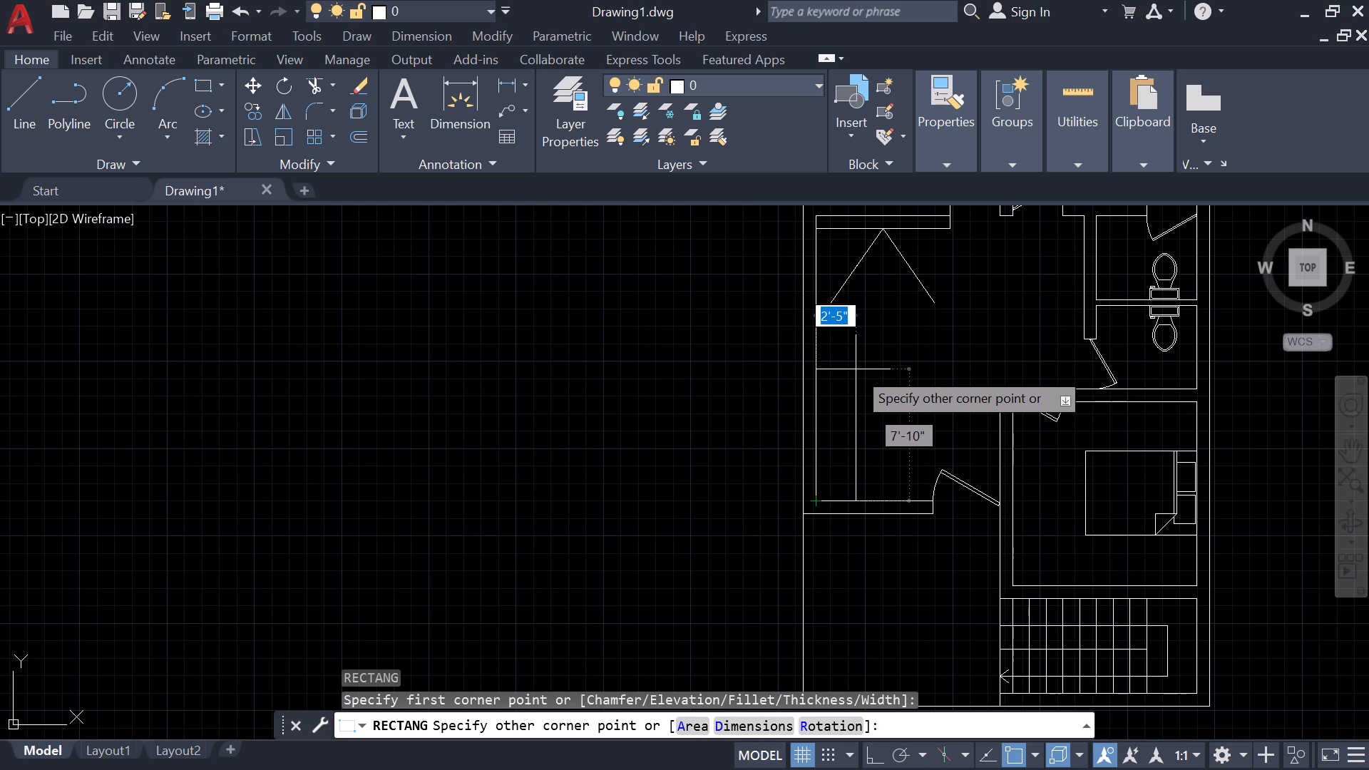
left_click(856, 369)
key("Escape")
Draw a second rectangle about 6'-1" wide and 2'-1" high along the hall's lower wall, starting from the same inner corner.
key("r")
key("e")
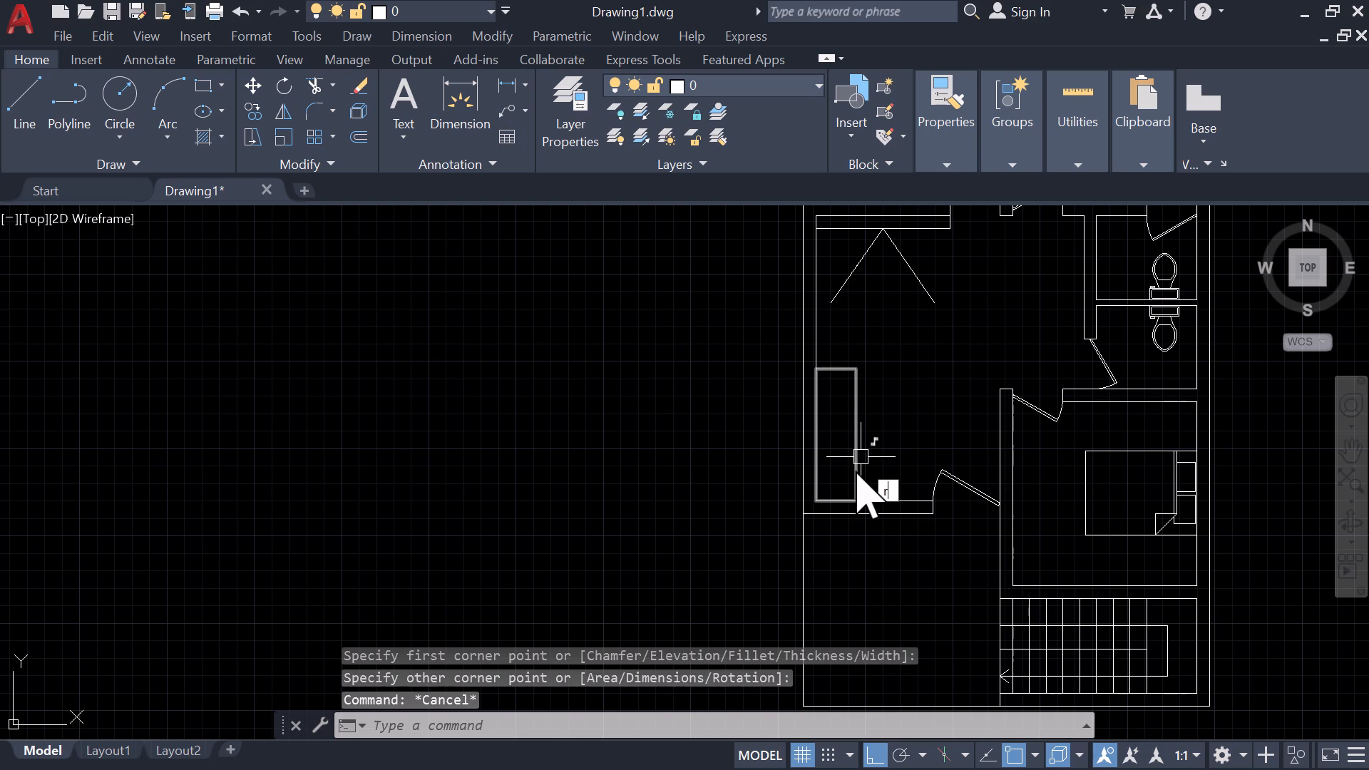
key("c")
key("space")
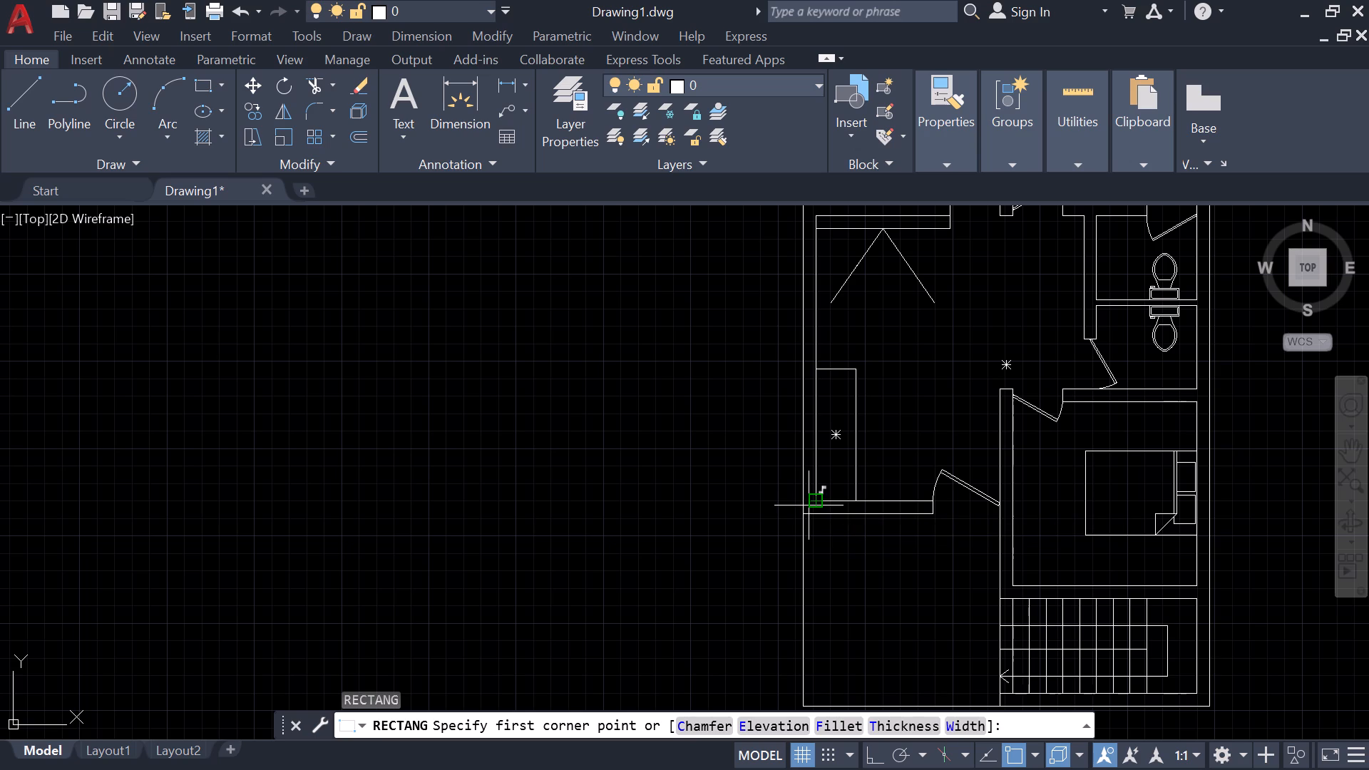
left_click(821, 500)
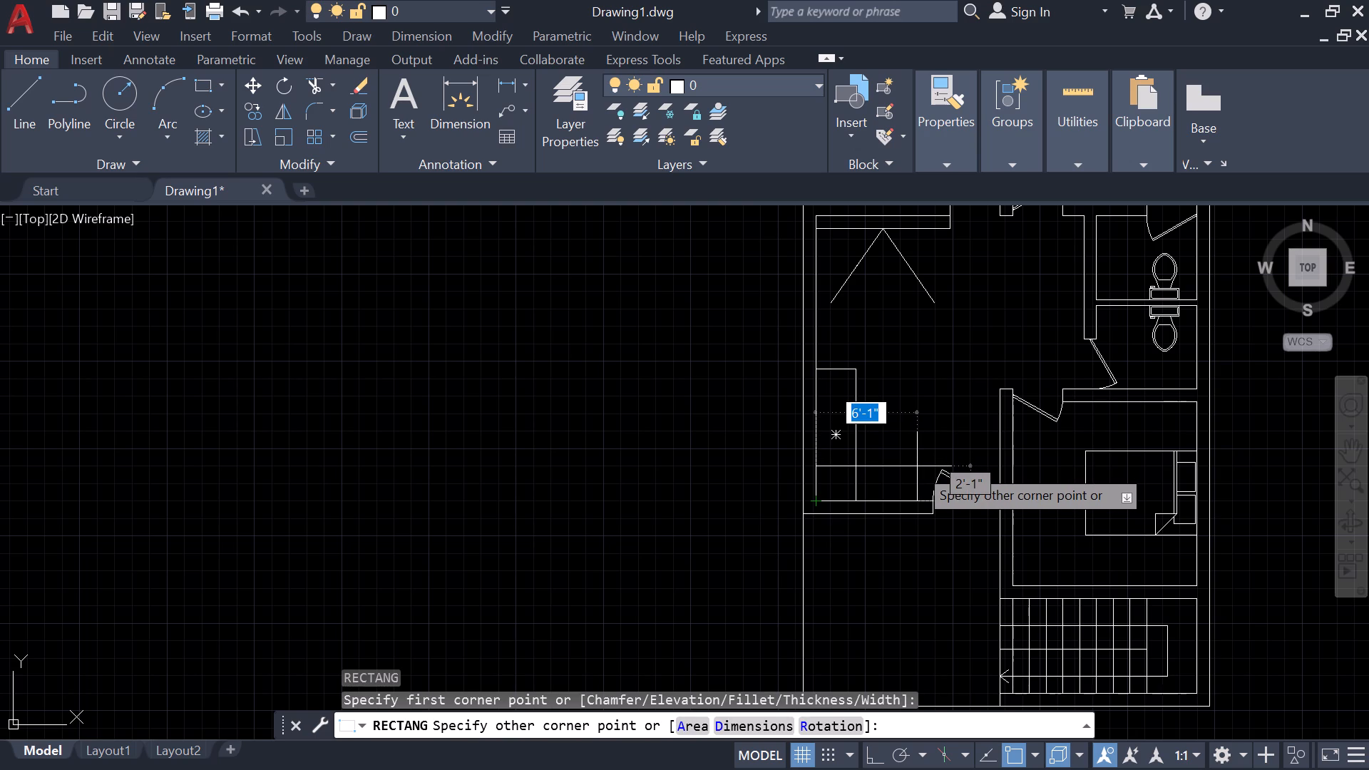
left_click(917, 466)
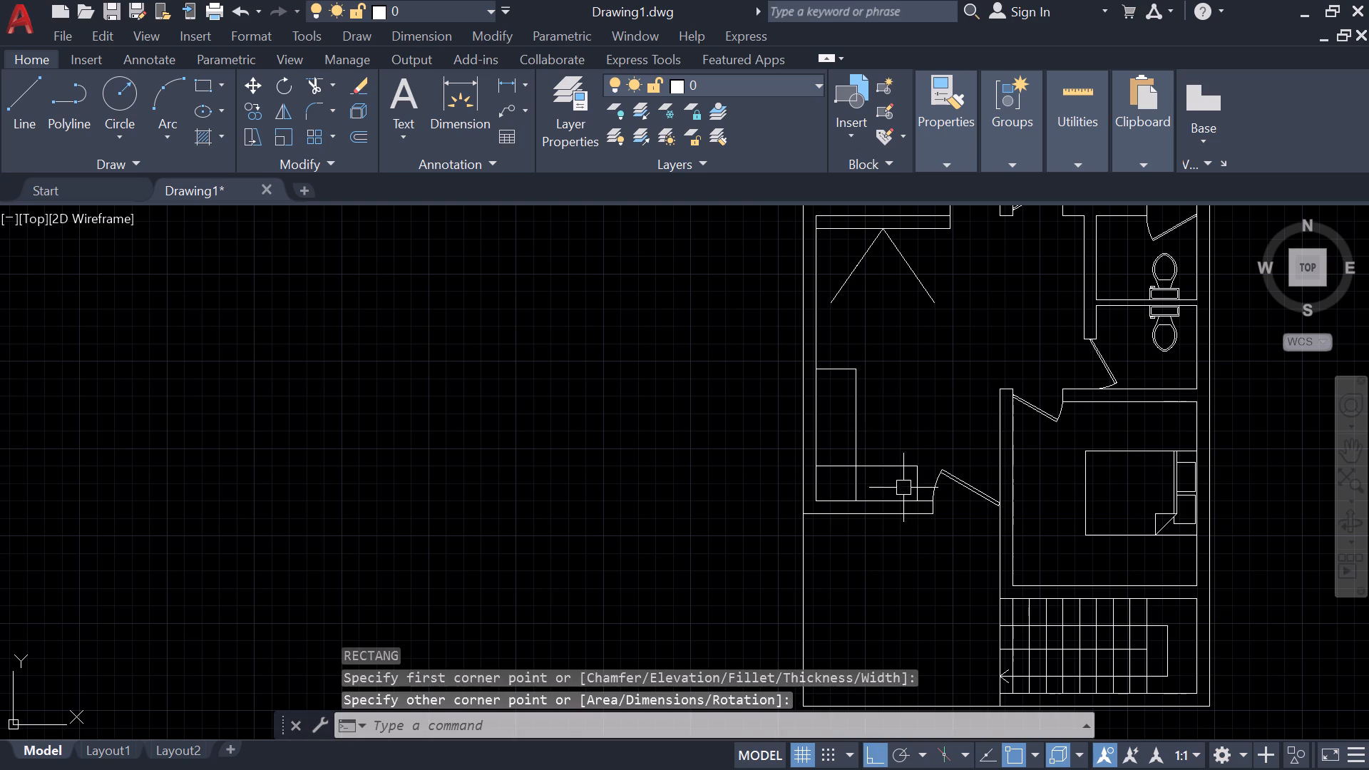
key("Escape")
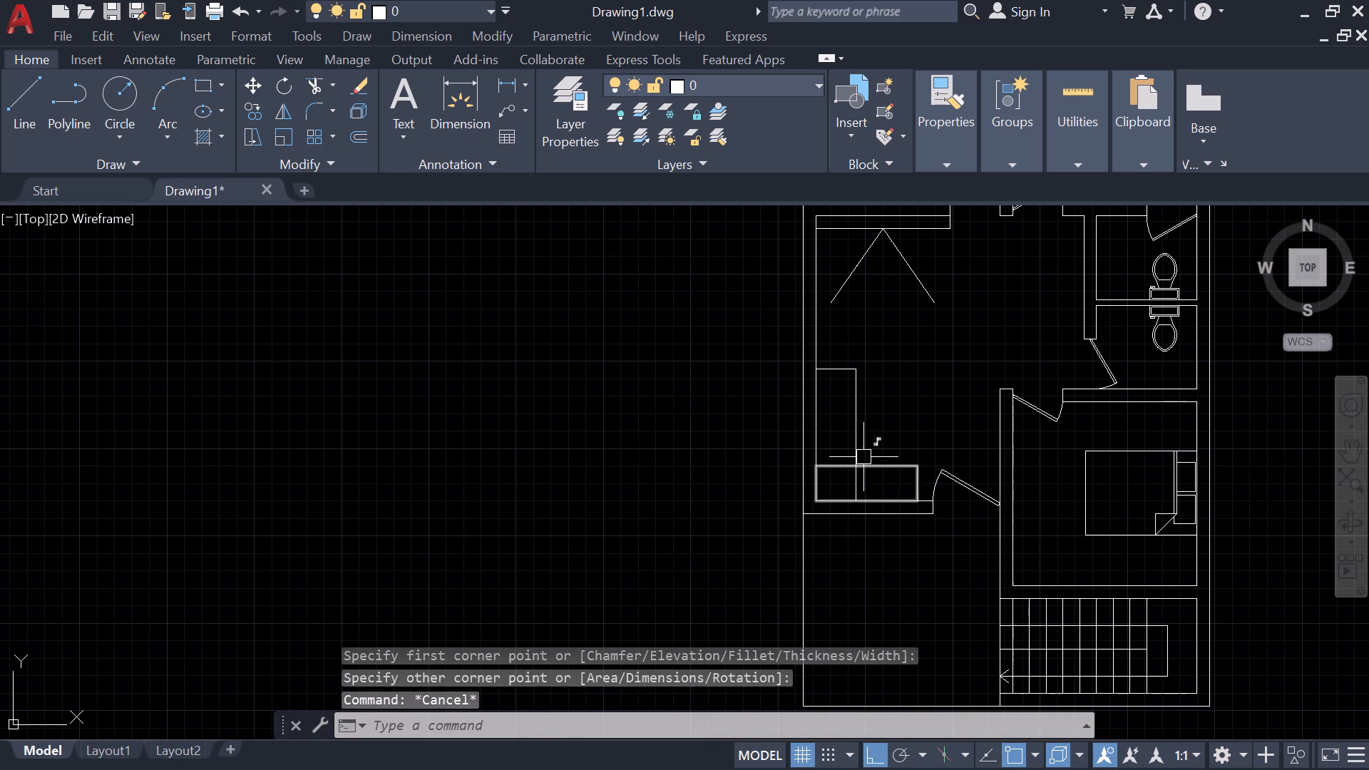
Trim the overlapping inner edges of the two hall rectangles to form one L-shaped outline.
type("tr")
key("space")
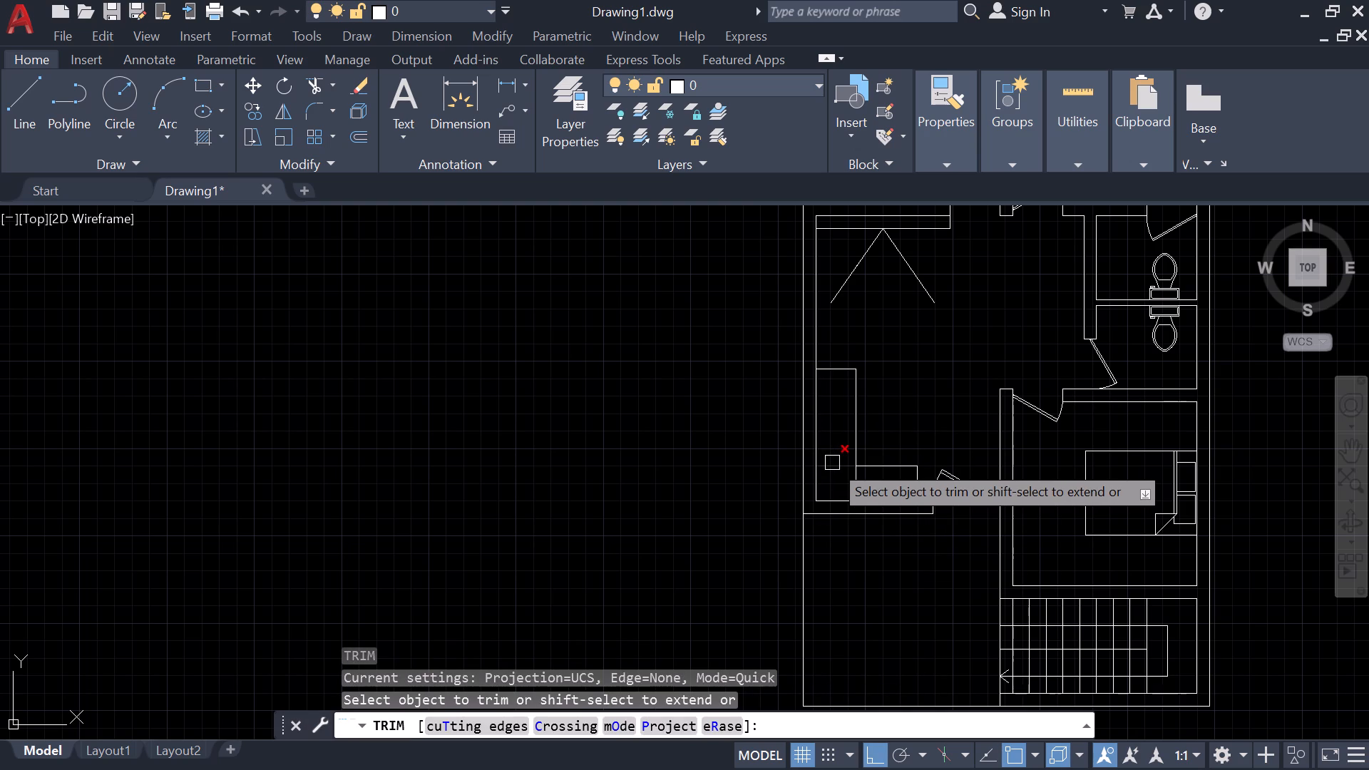
left_click(832, 463)
left_click(861, 488)
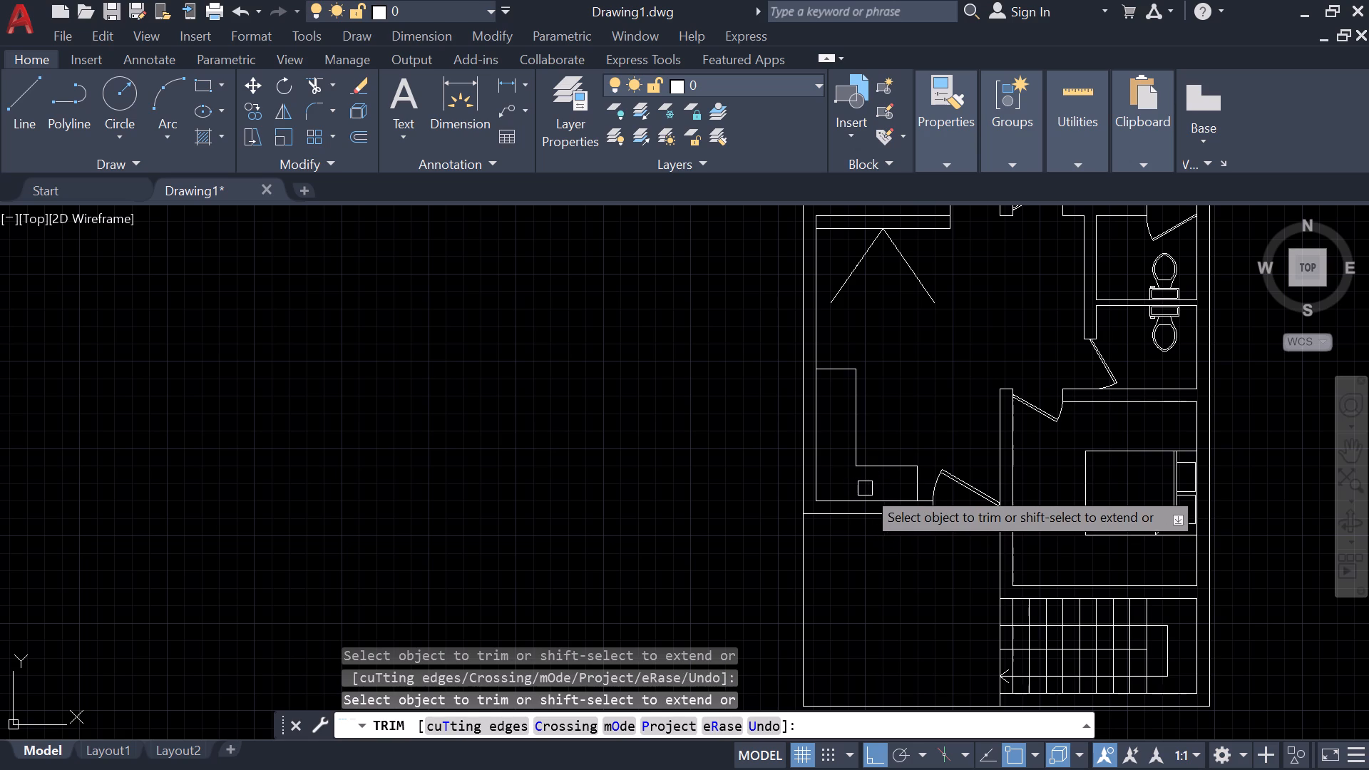
scroll(867, 488, "down", 2)
key("Escape")
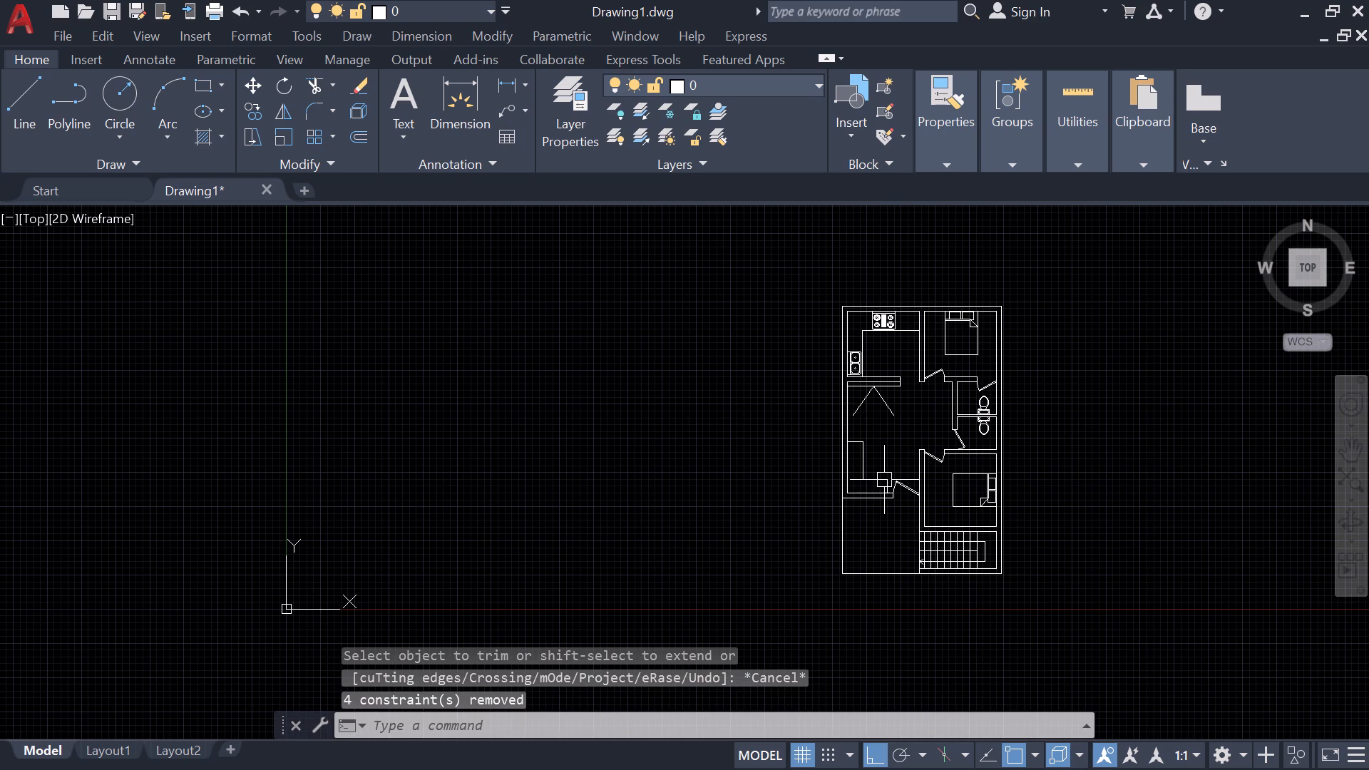
Draw an entrance step rectangle about 4'-11" wide and 1' deep directly below the hall's lower door, against the bedroom wall.
scroll(884, 480, "up", 1)
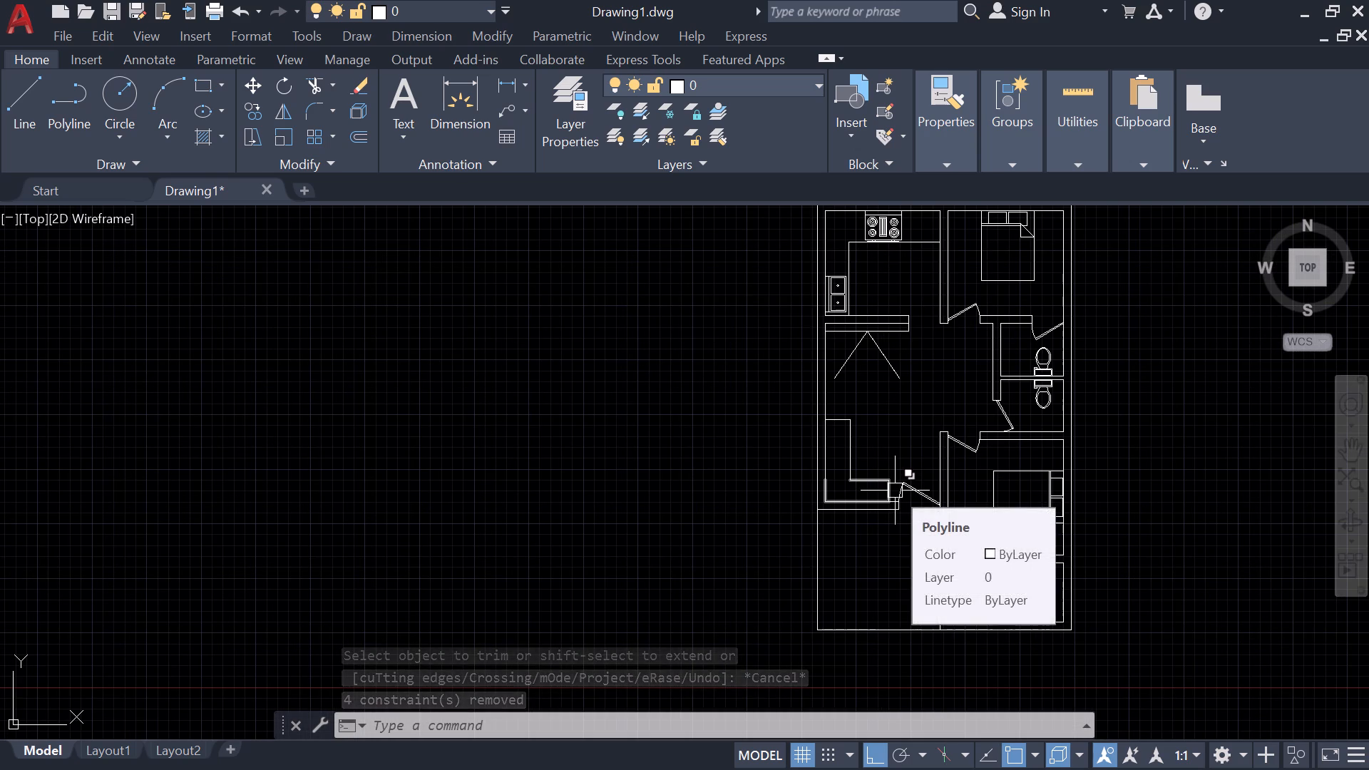
scroll(914, 518, "up", 3)
type("rec")
key("space")
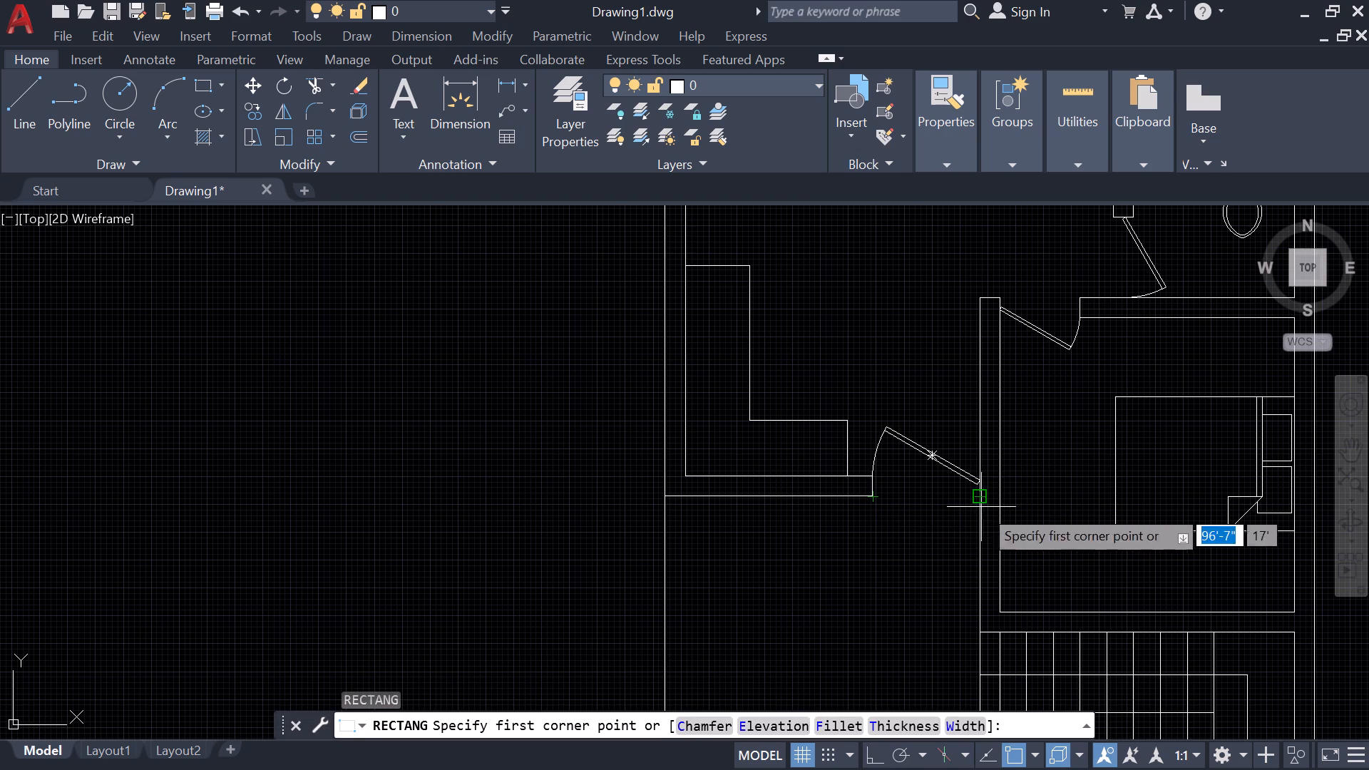
left_click(980, 500)
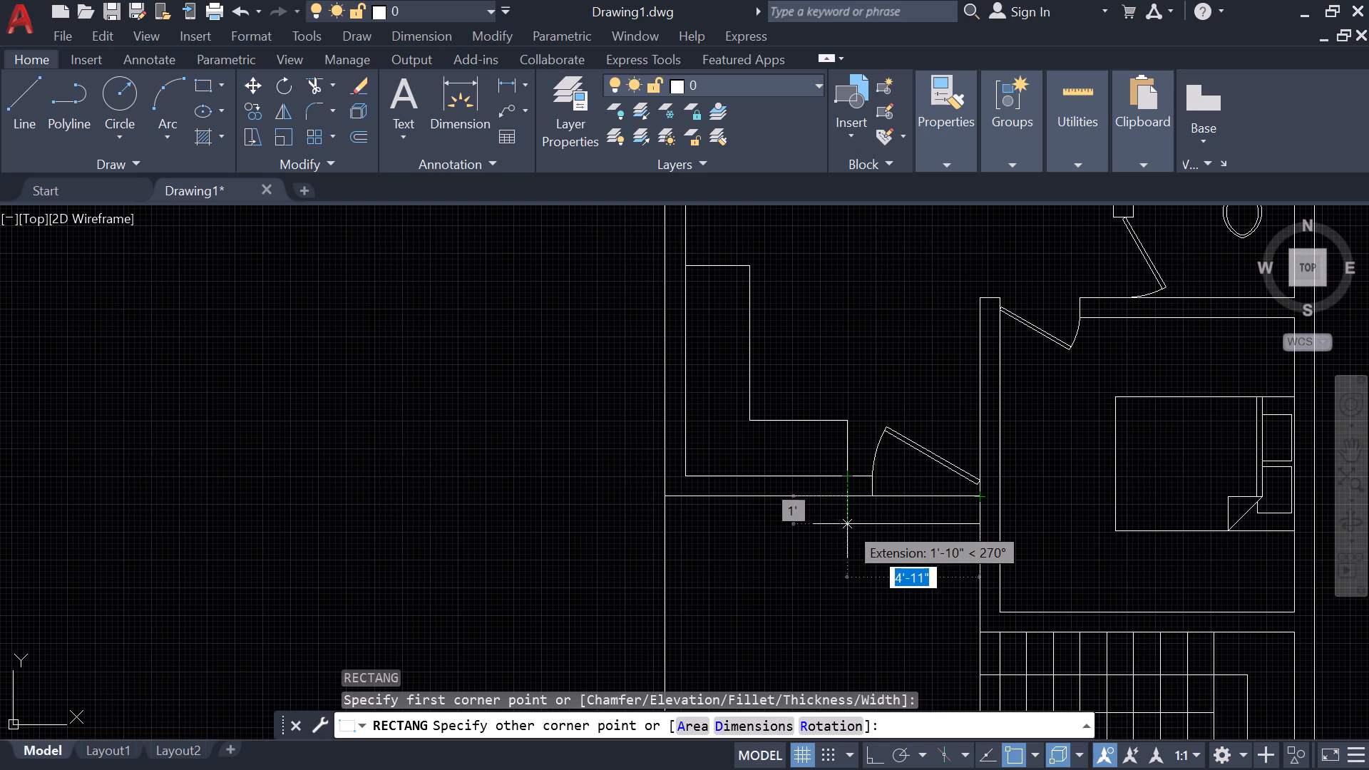
left_click(847, 524)
key("Escape")
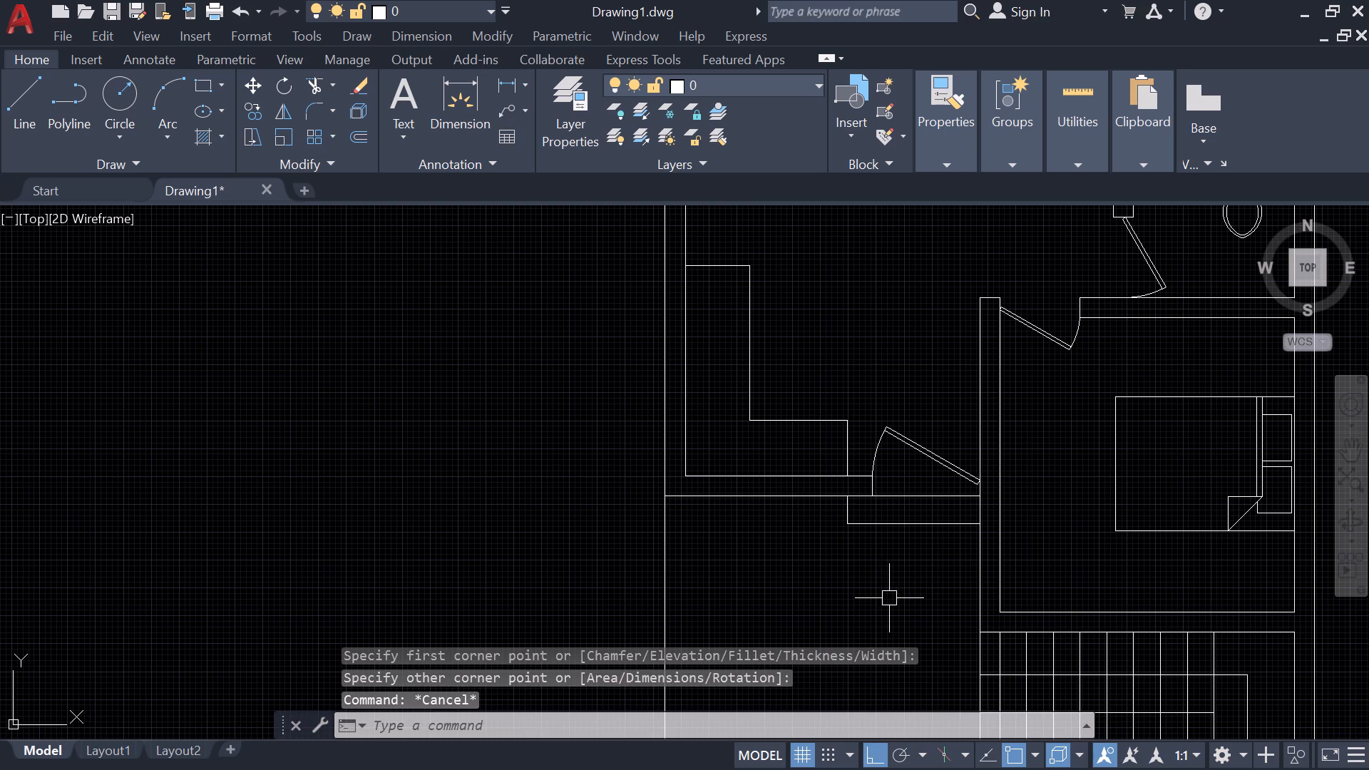
Copy the entrance step rectangle about 1' straight down so that the second step adjoins the first.
left_click(907, 538)
left_click(893, 515)
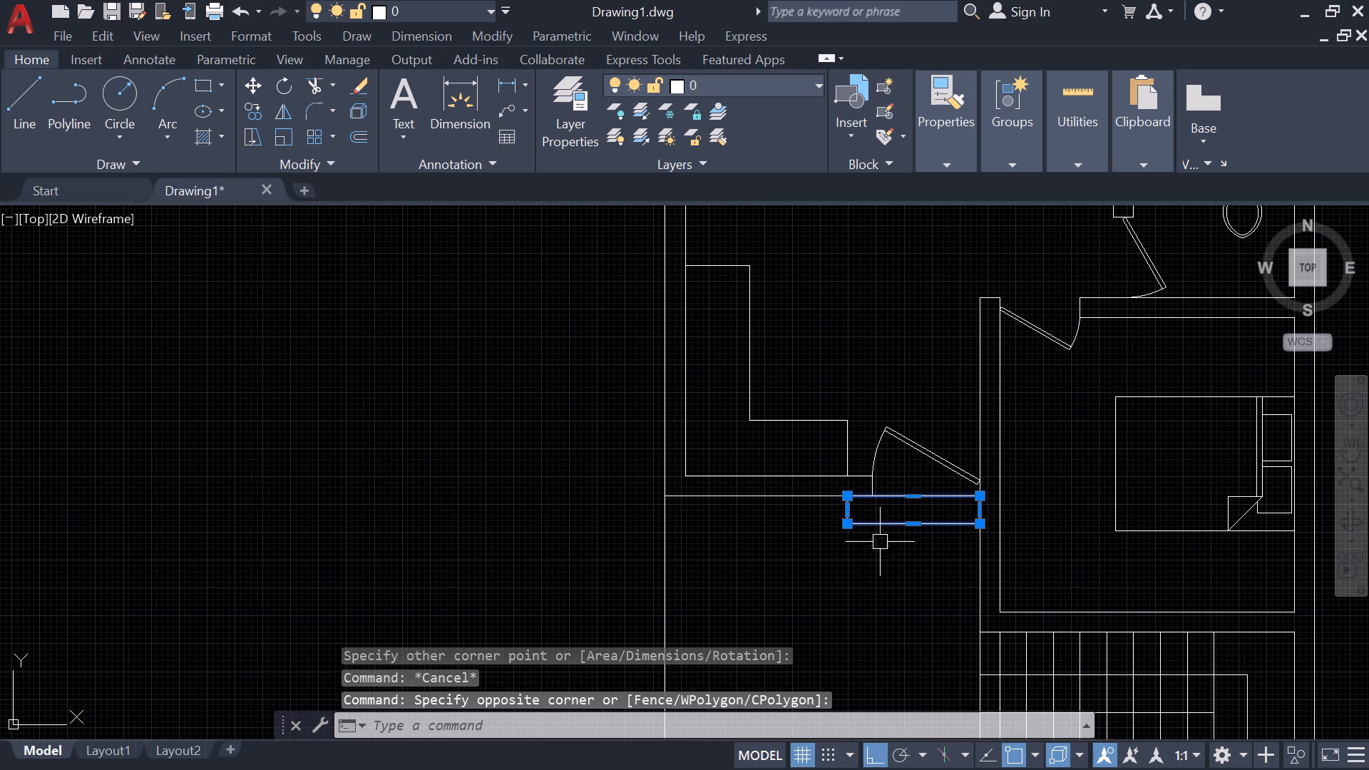
type("co")
key("space")
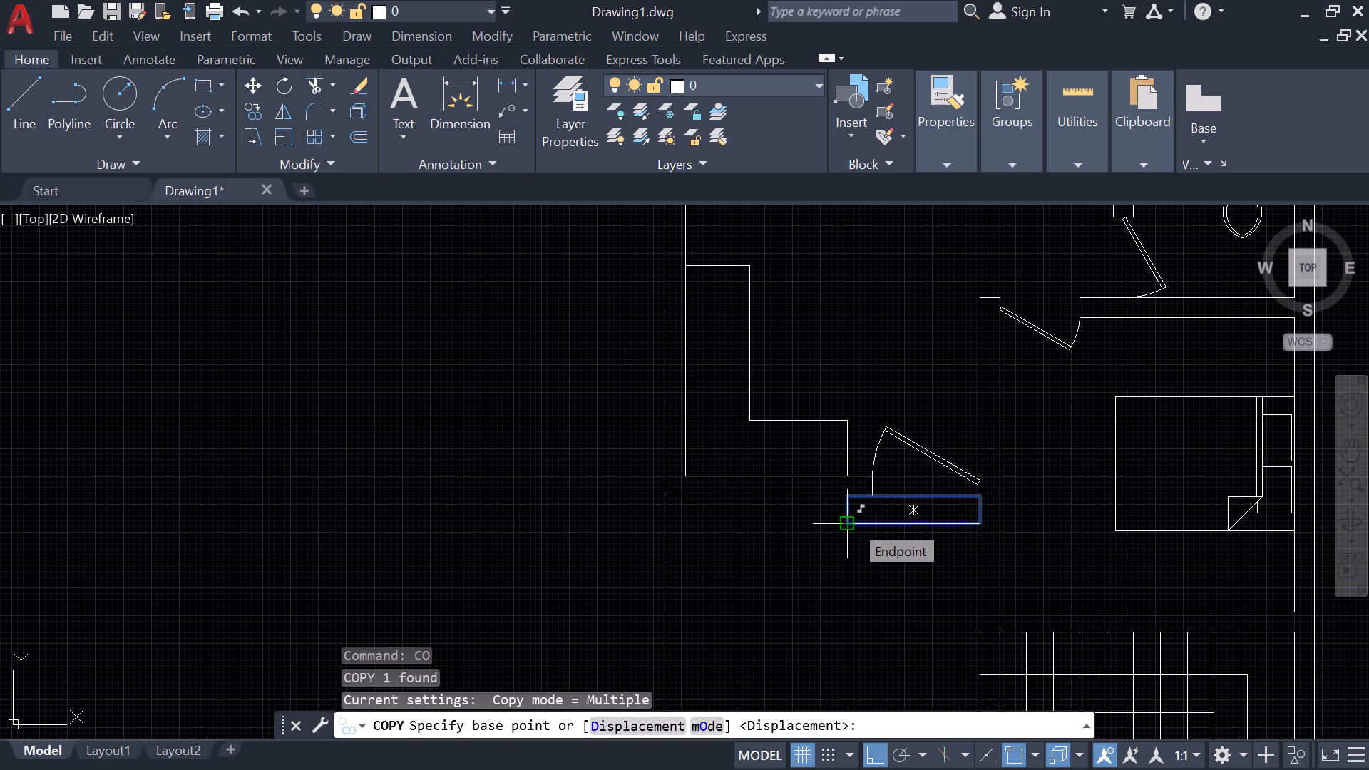
left_click(848, 501)
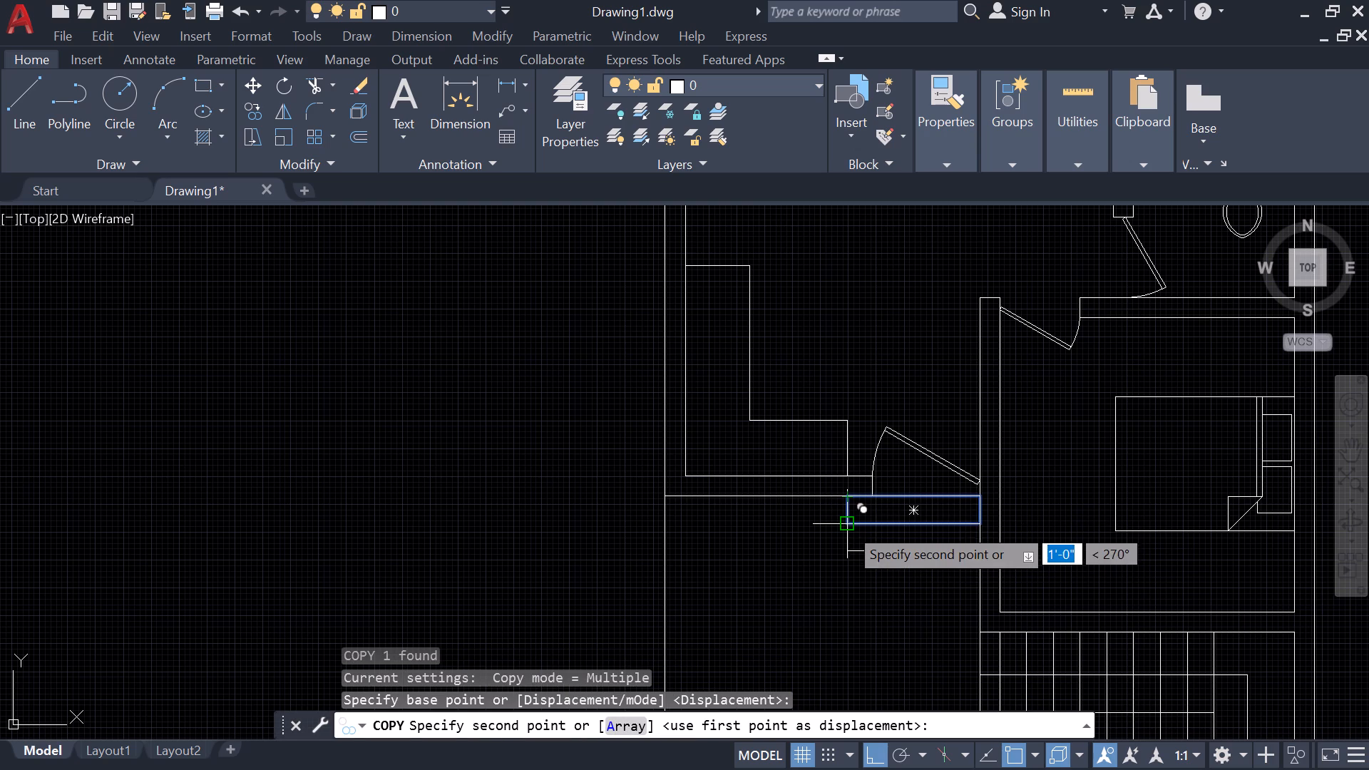
left_click(847, 525)
key("Escape")
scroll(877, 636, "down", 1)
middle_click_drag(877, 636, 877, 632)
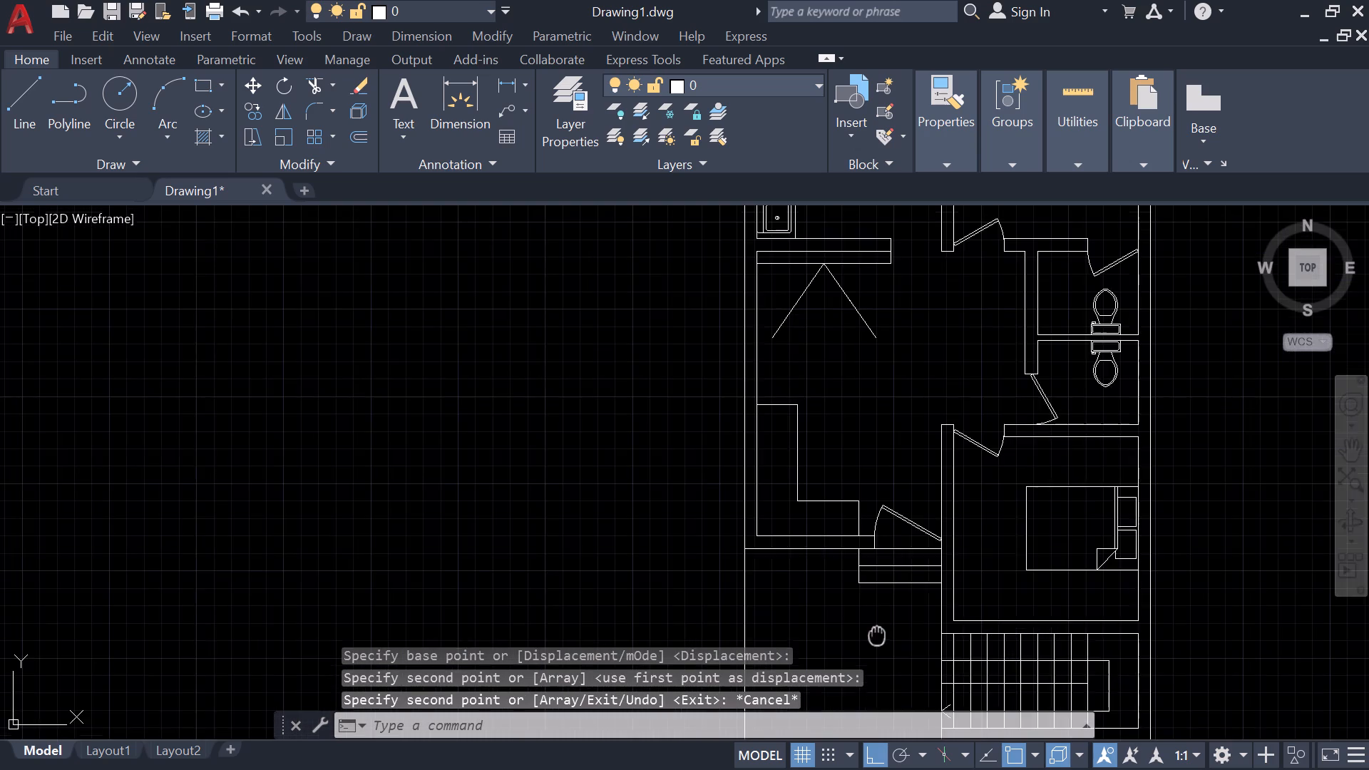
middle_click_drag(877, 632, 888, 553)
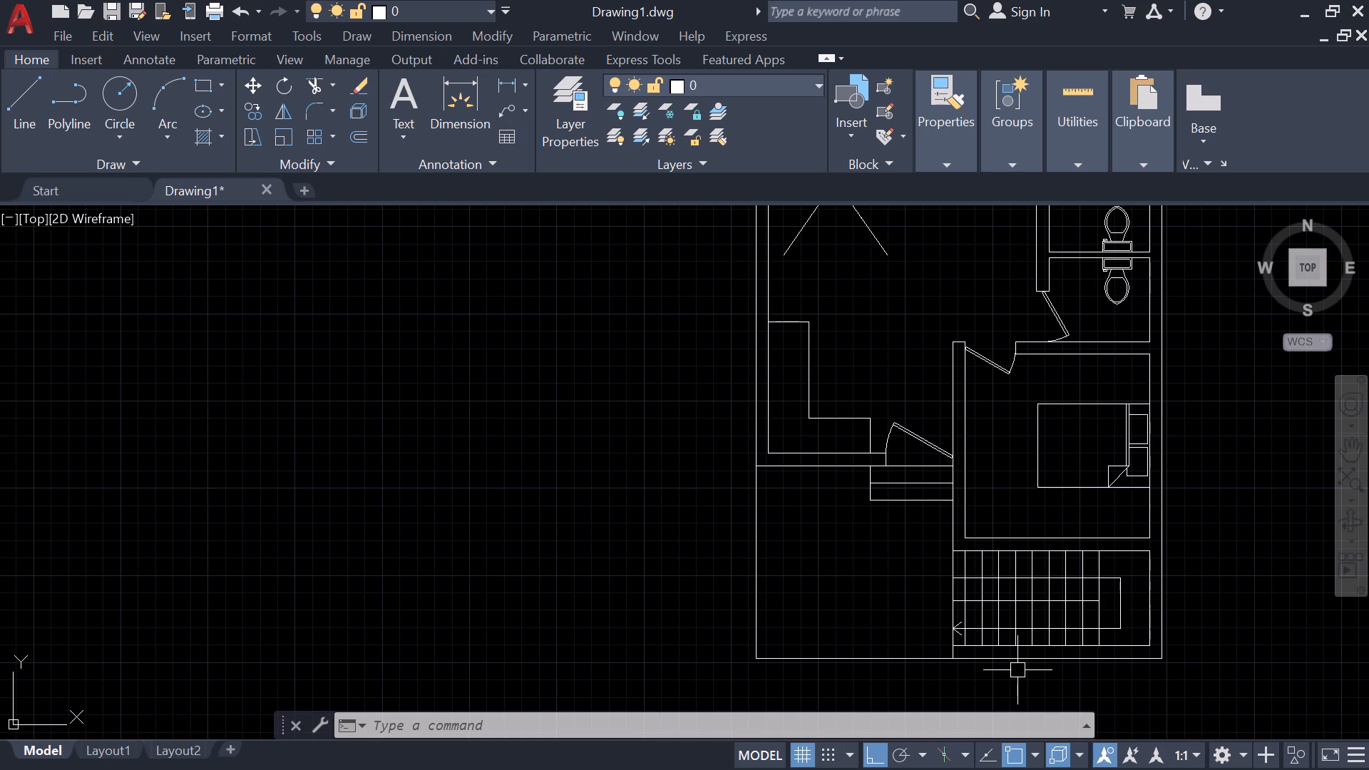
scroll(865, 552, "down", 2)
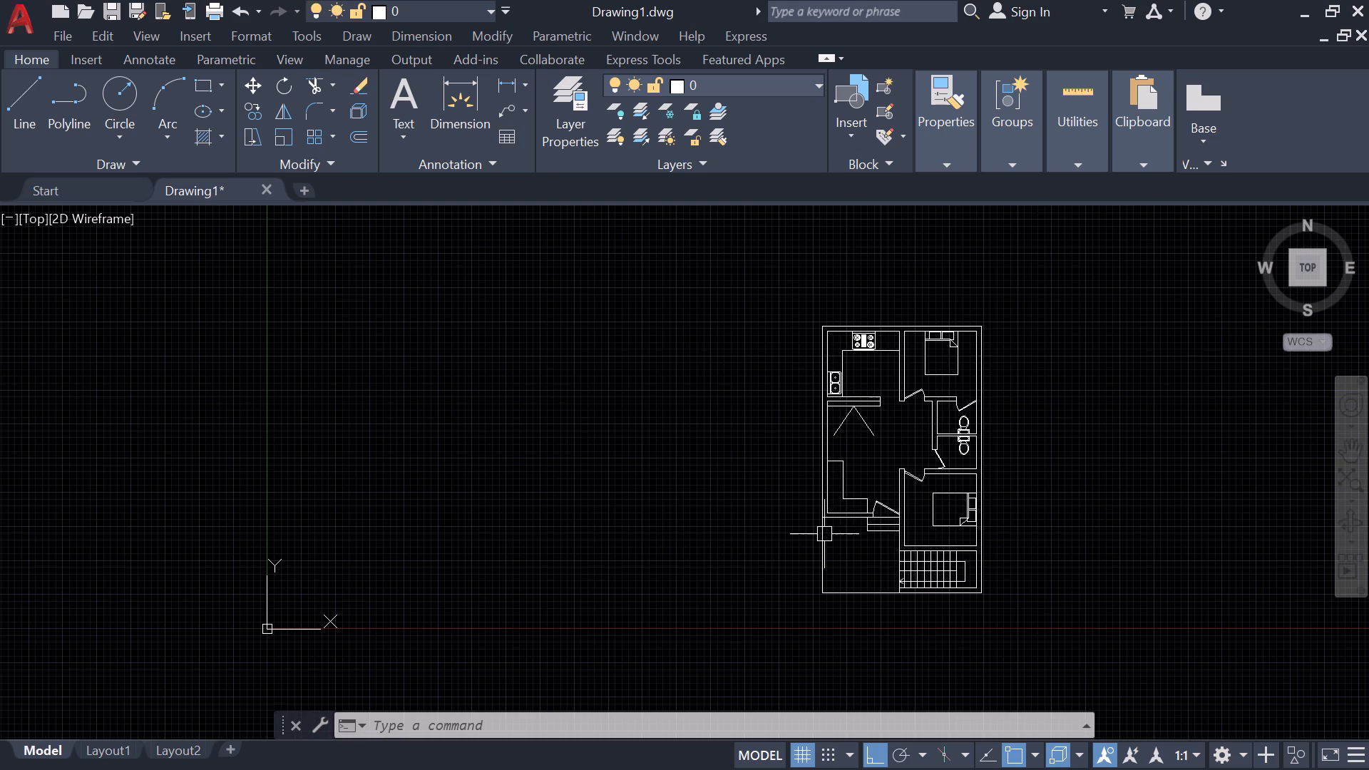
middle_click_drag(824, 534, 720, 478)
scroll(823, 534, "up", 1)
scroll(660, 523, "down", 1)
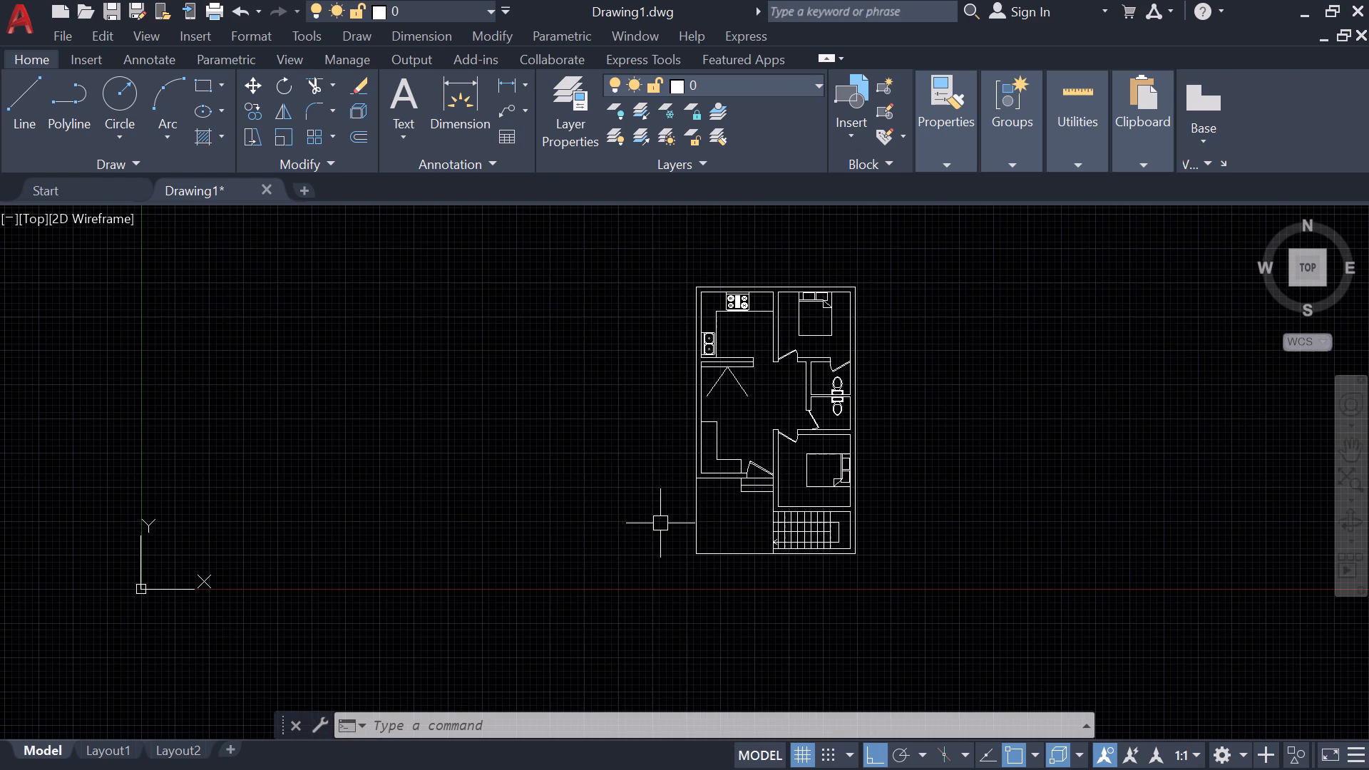
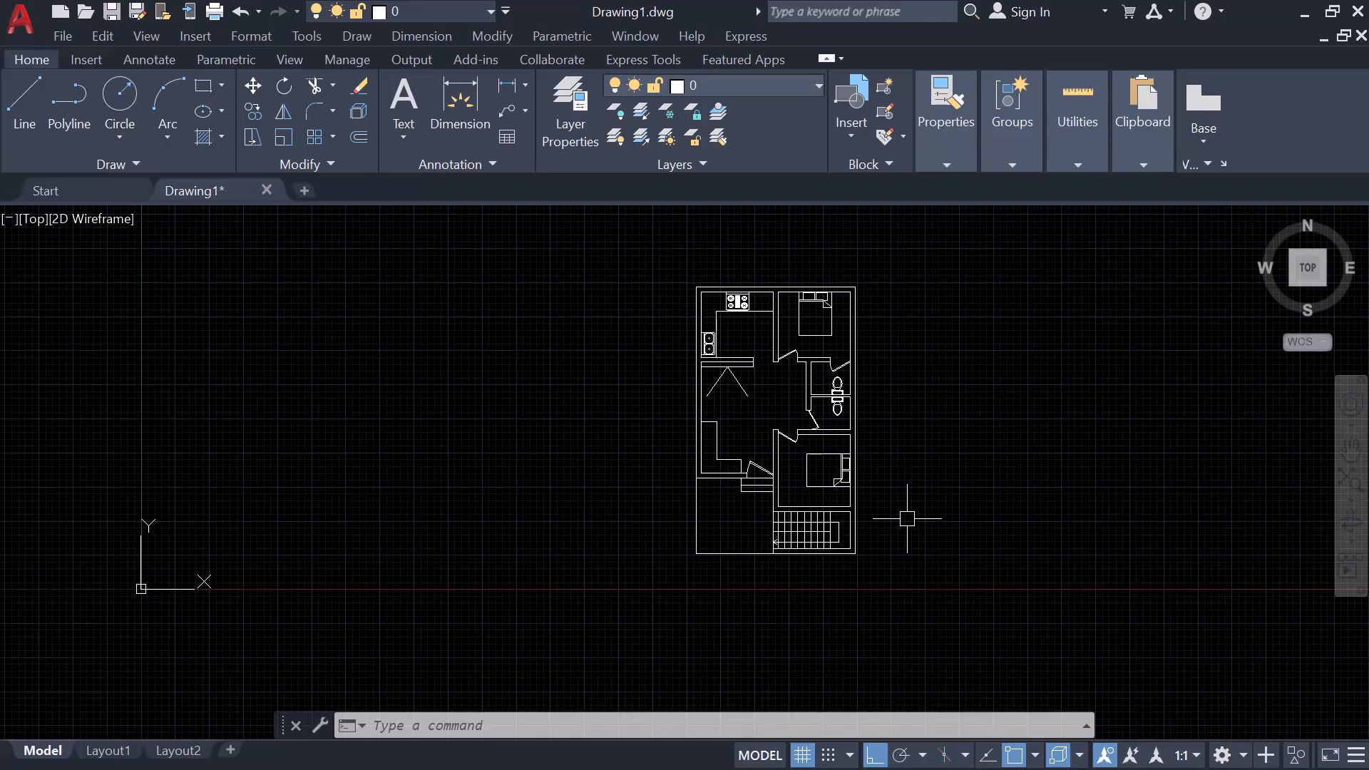
Hatch the floor plan's connected wall area with the orange colour 242,103,34.
scroll(885, 519, "up", 1)
middle_click_drag(885, 520, 882, 609)
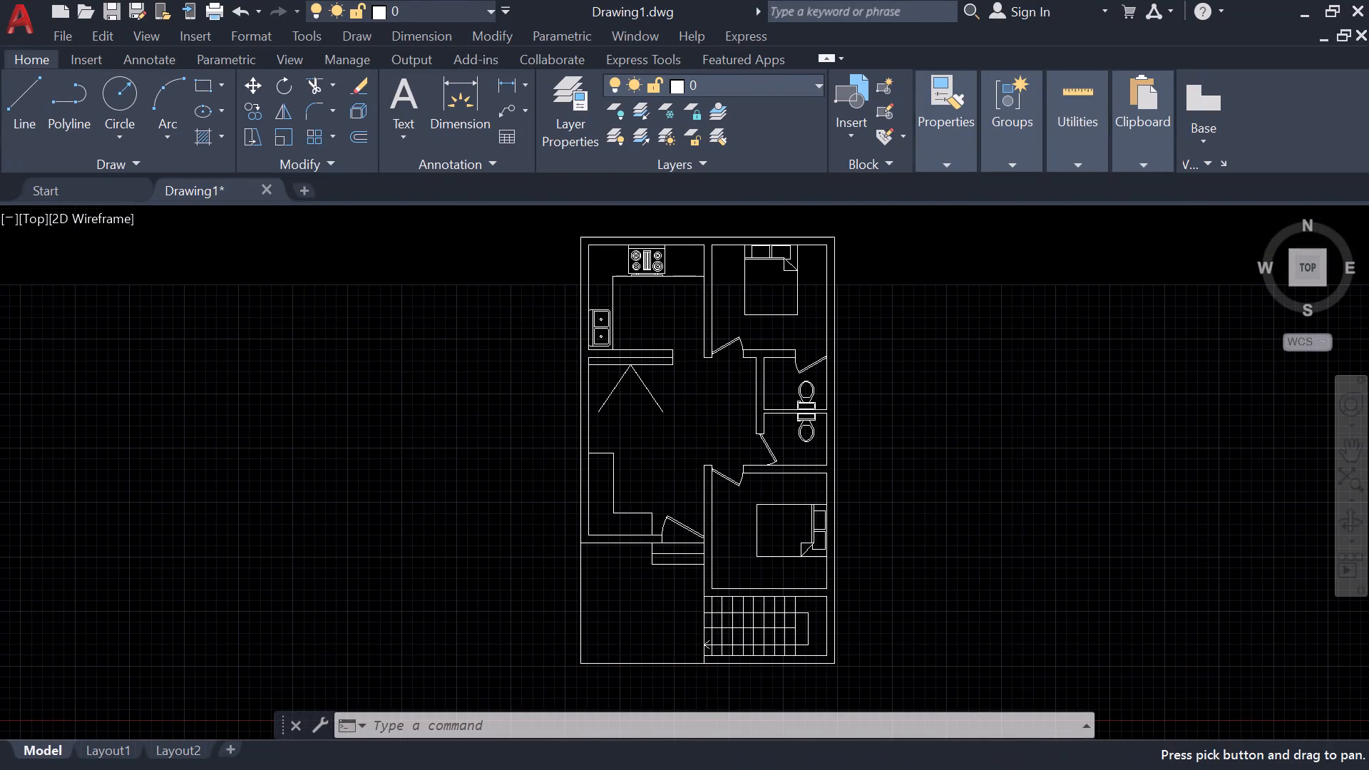
type("h")
key("space")
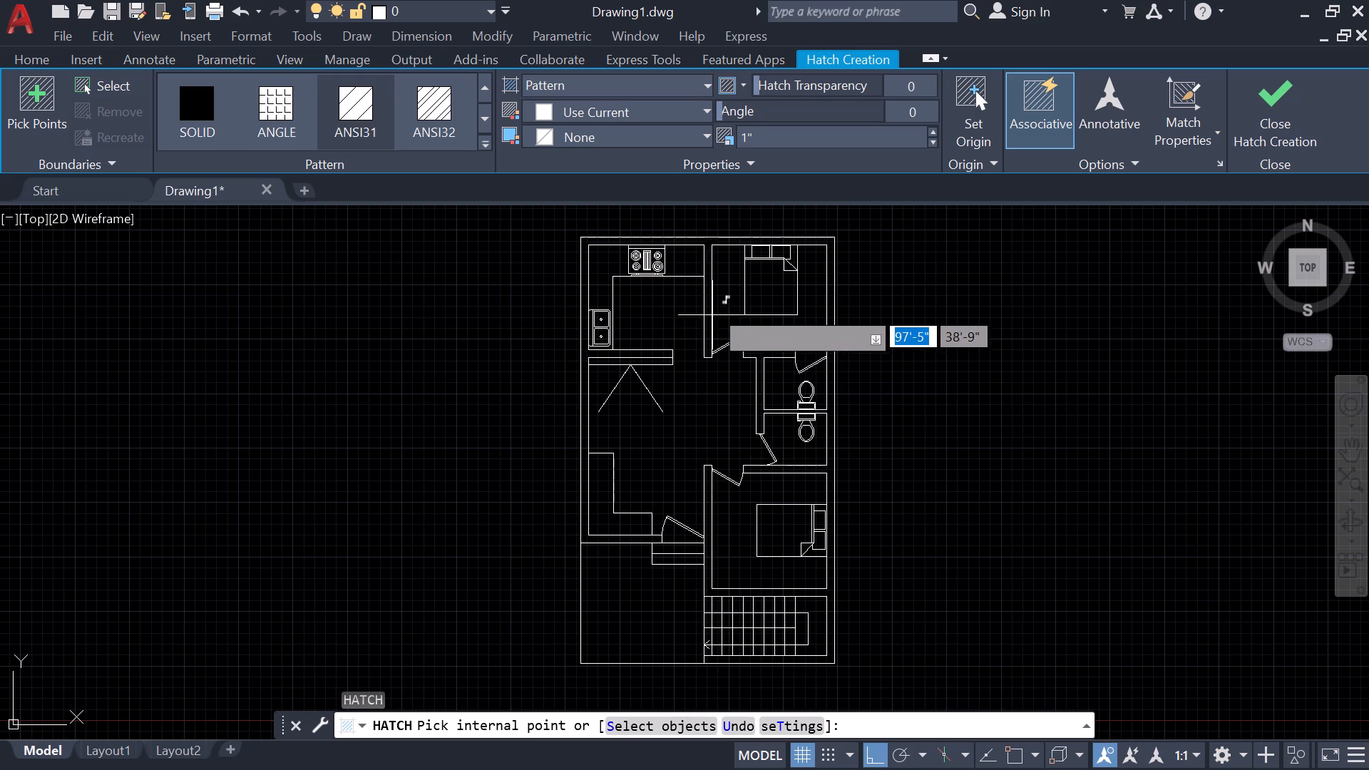
left_click(544, 106)
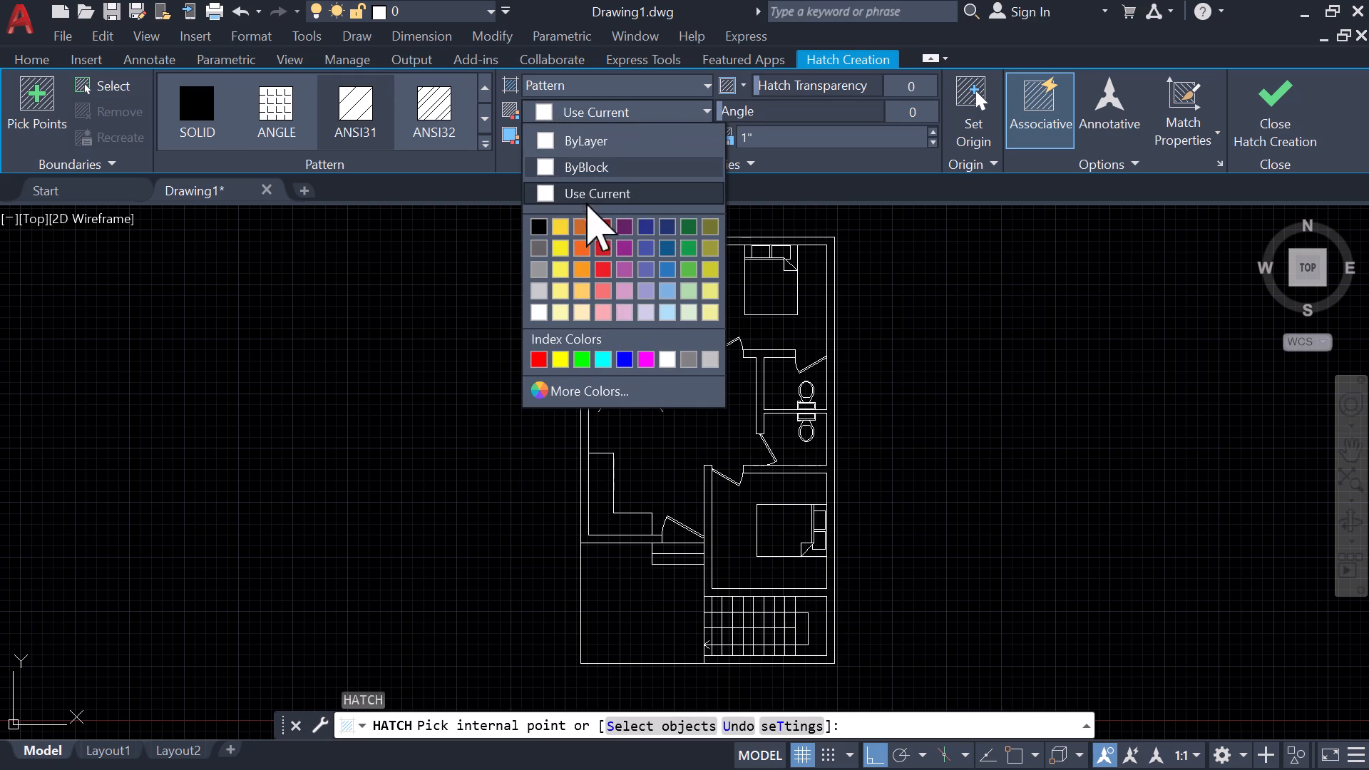
left_click(574, 255)
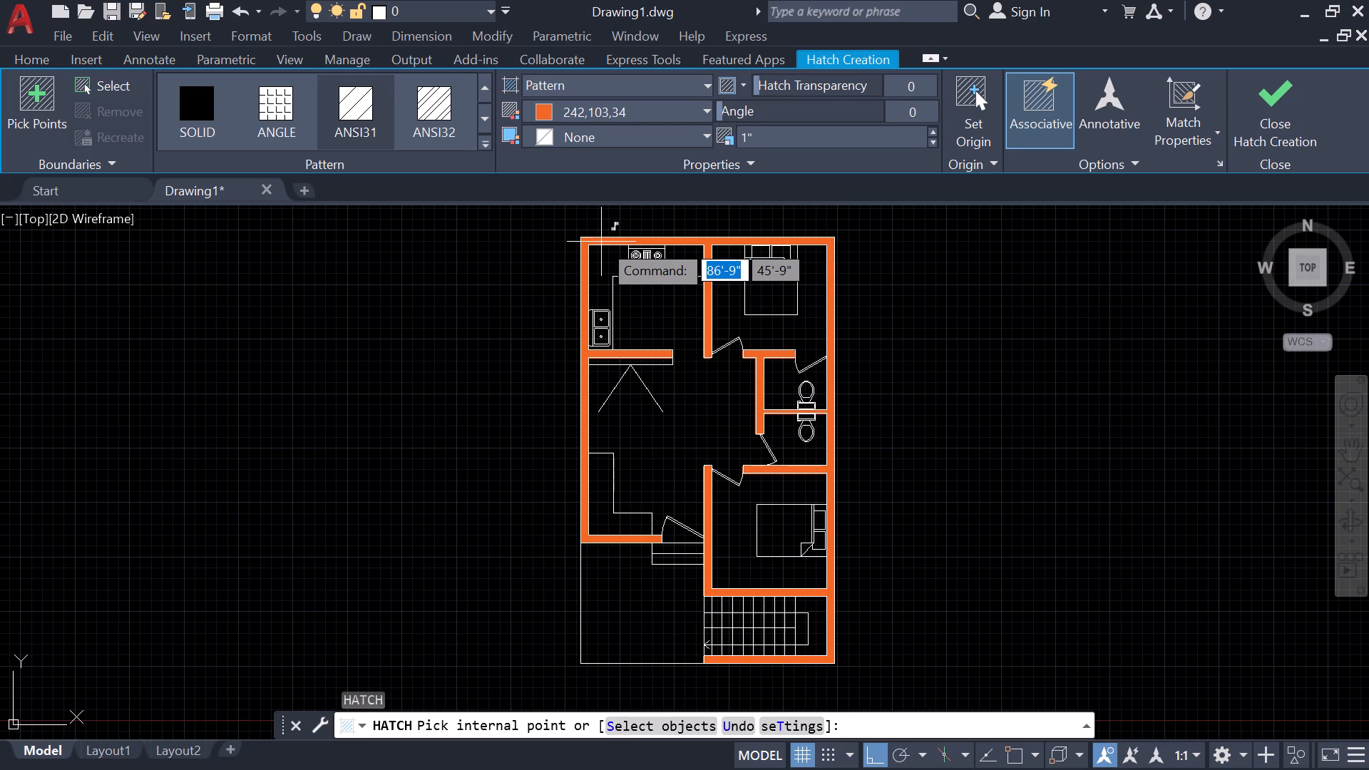
left_click(601, 242)
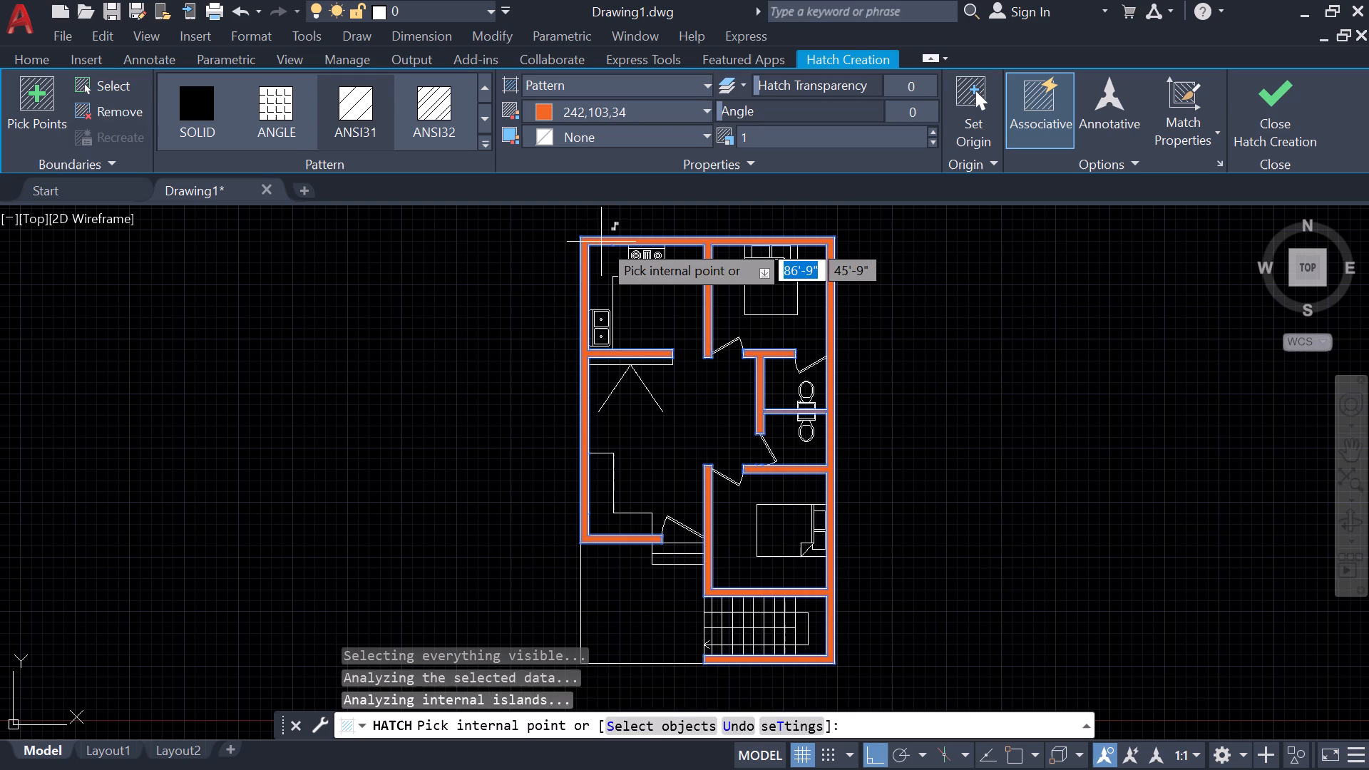
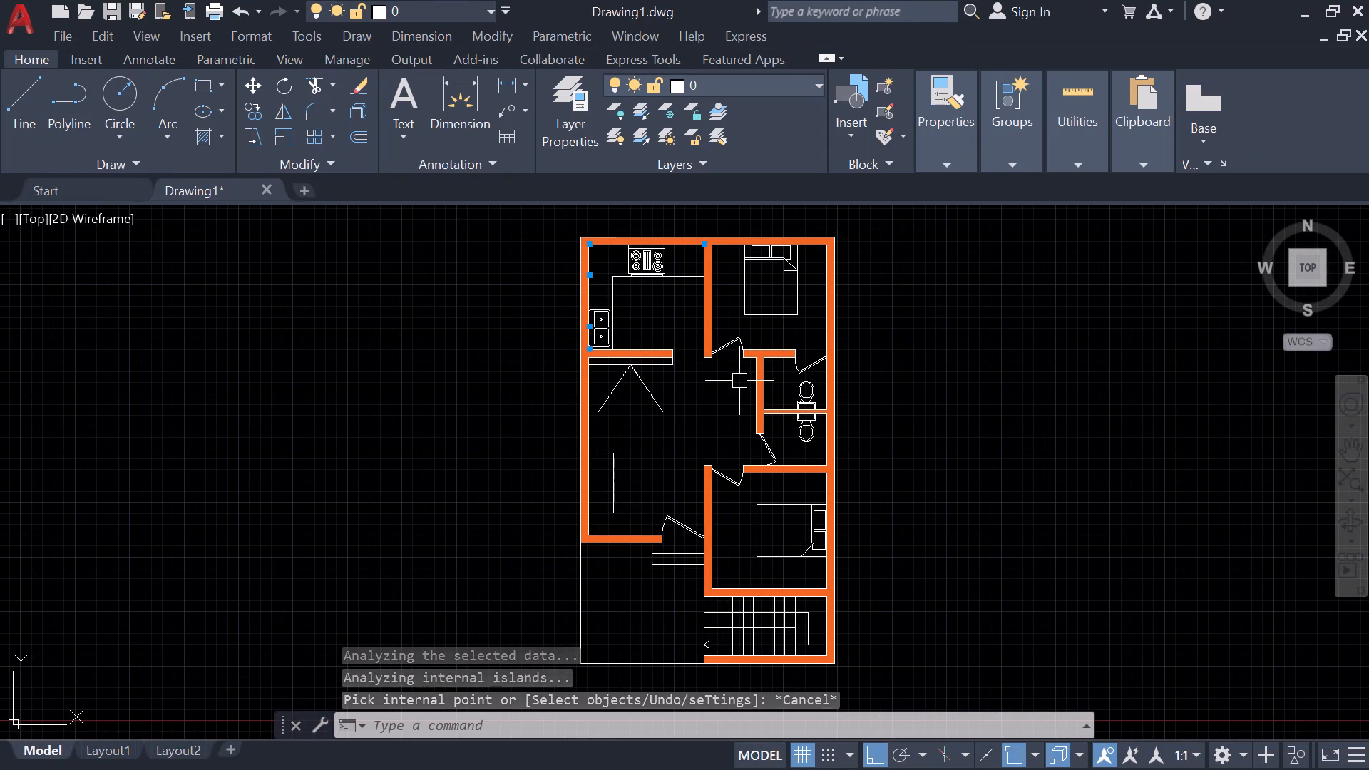
Start a new hatch and set its colour to the cream 254,234,185.
type("h")
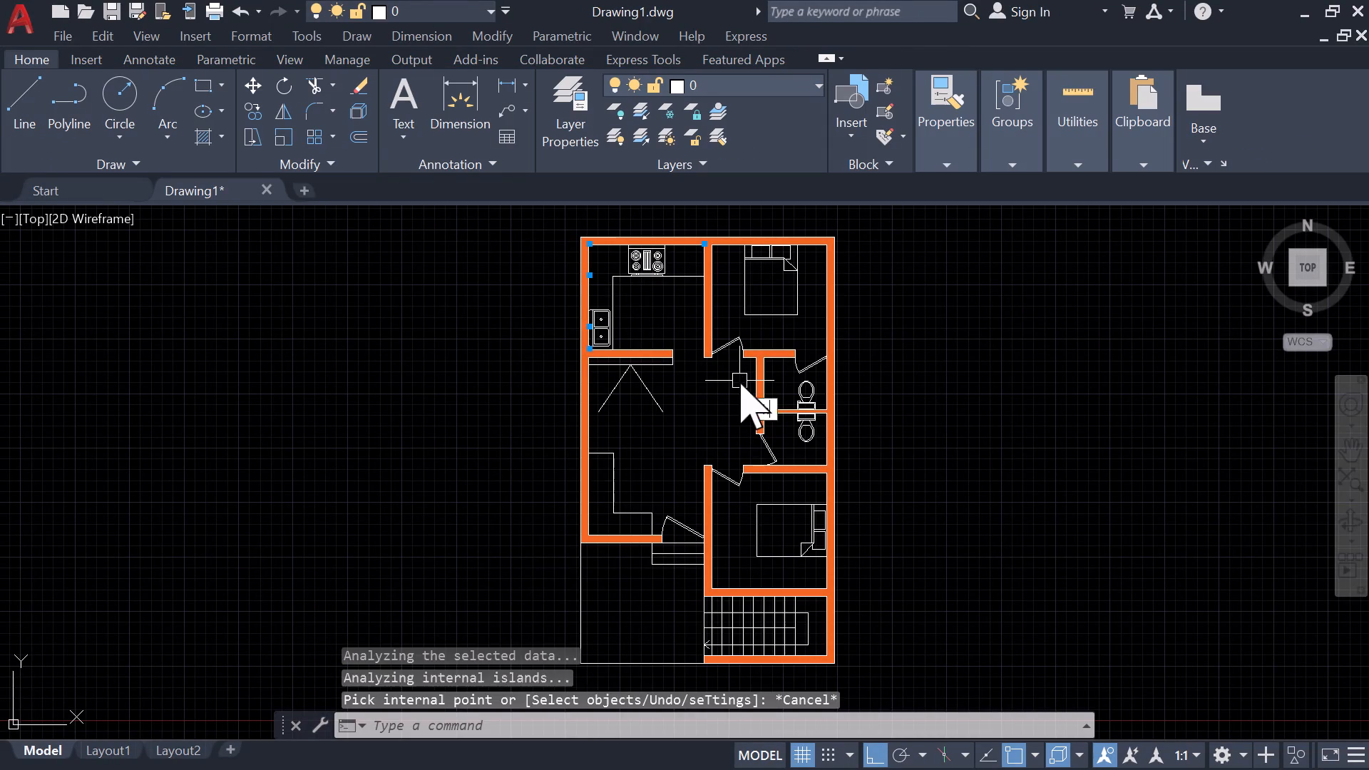
key("space")
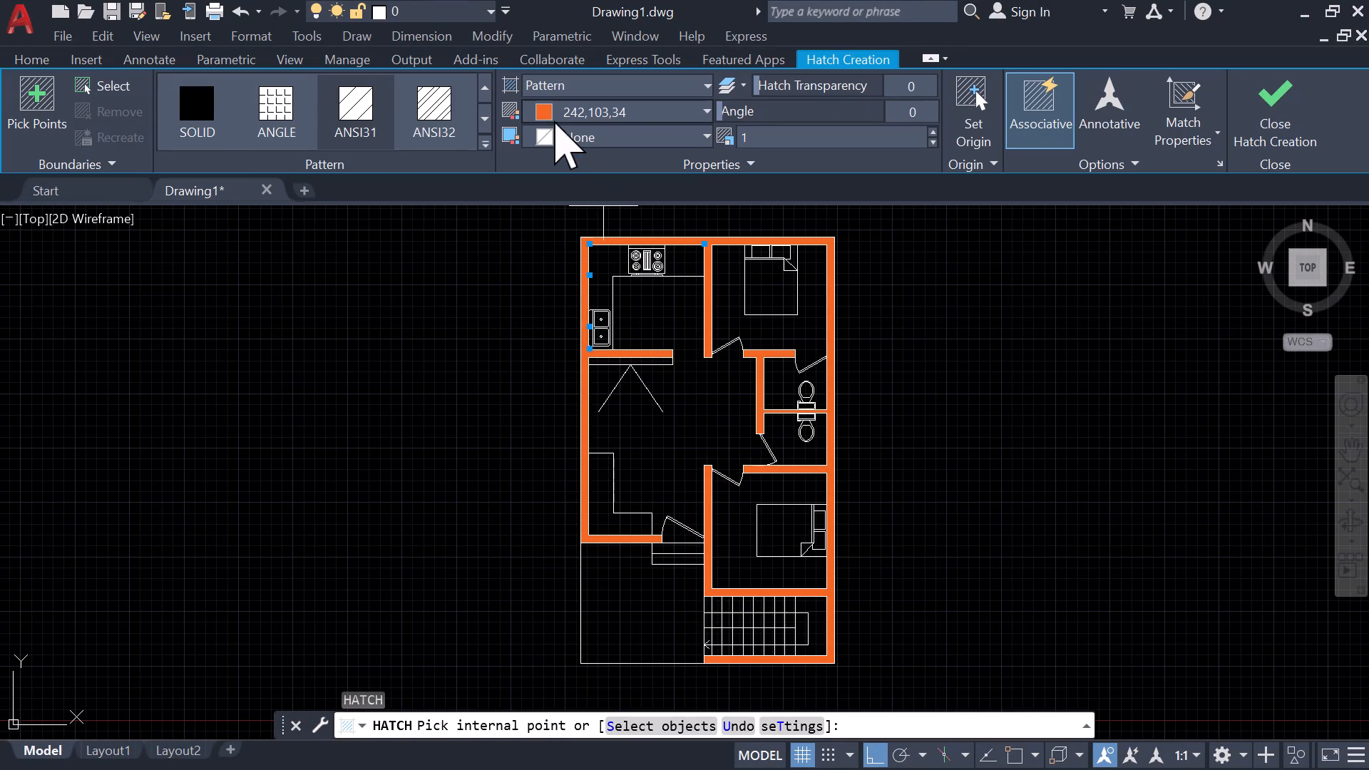
left_click(550, 112)
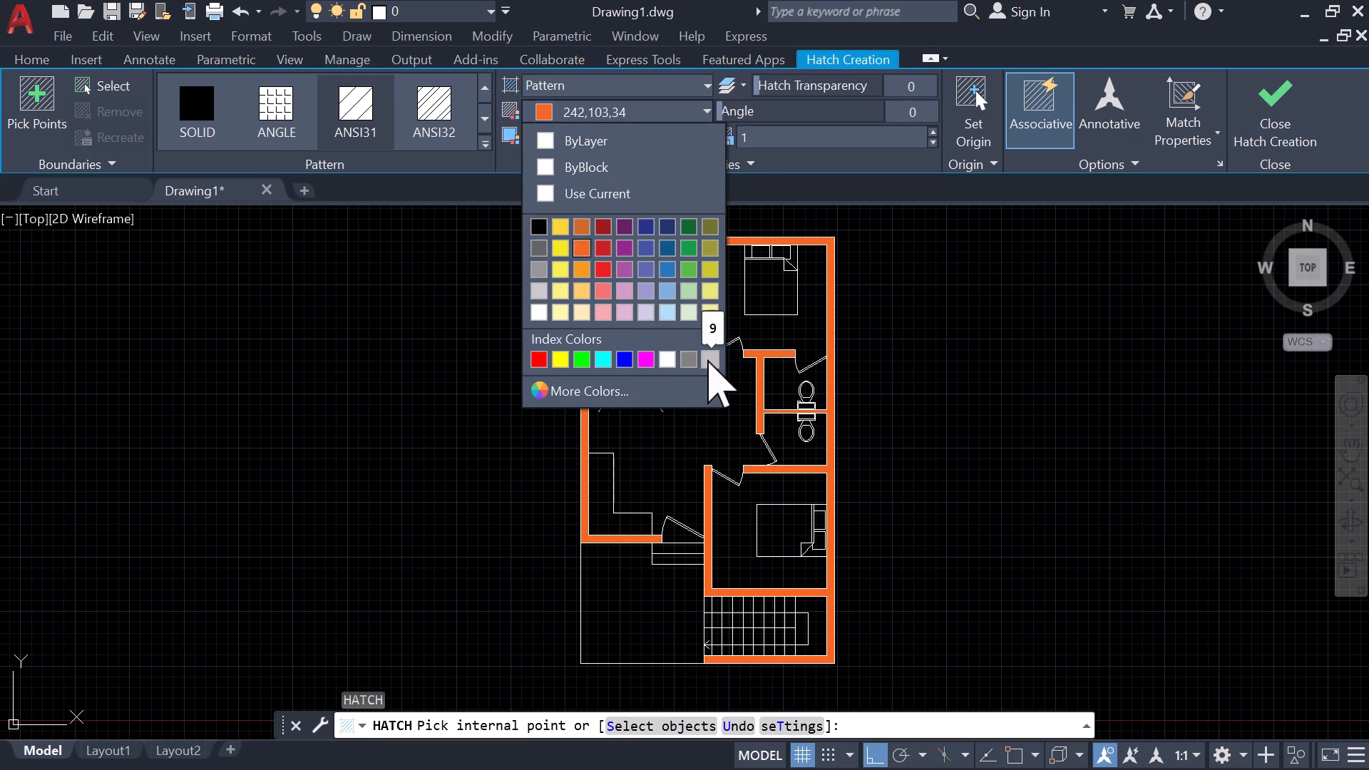
left_click(574, 314)
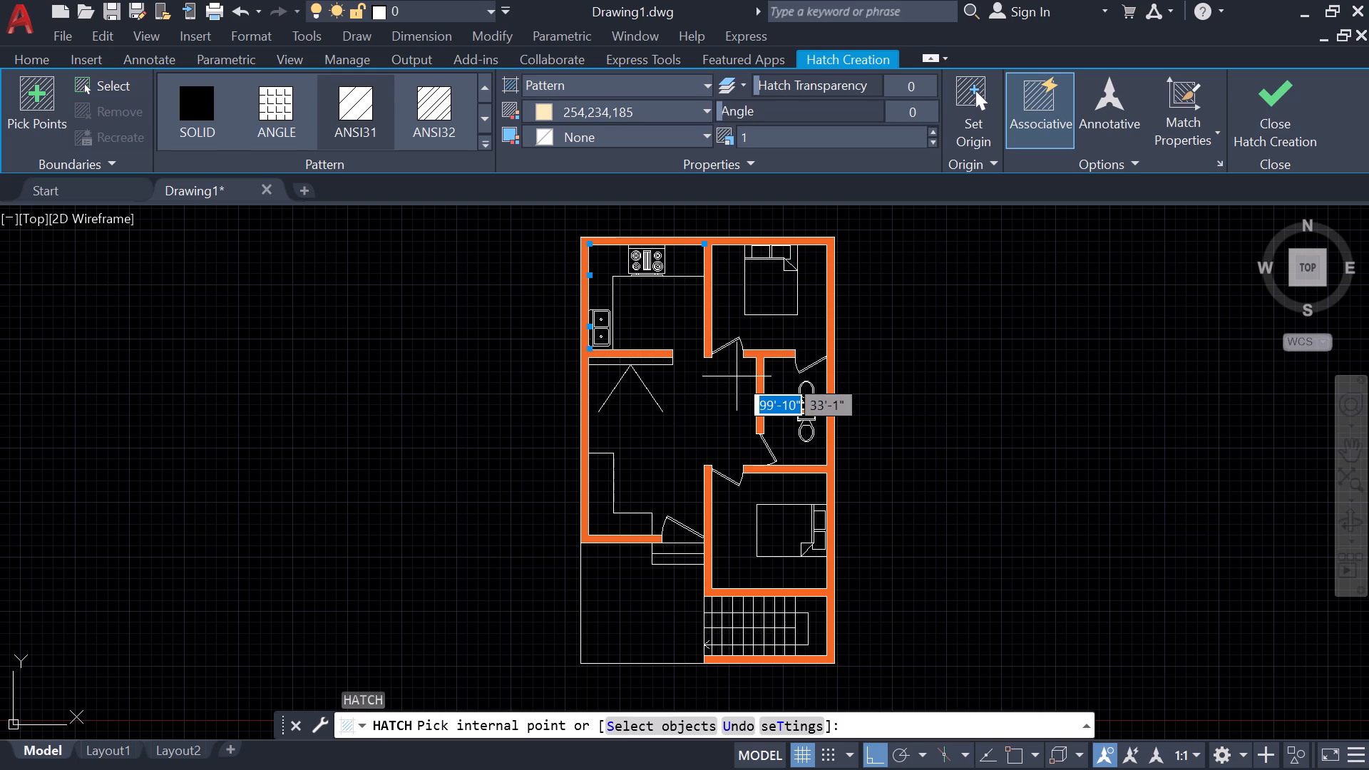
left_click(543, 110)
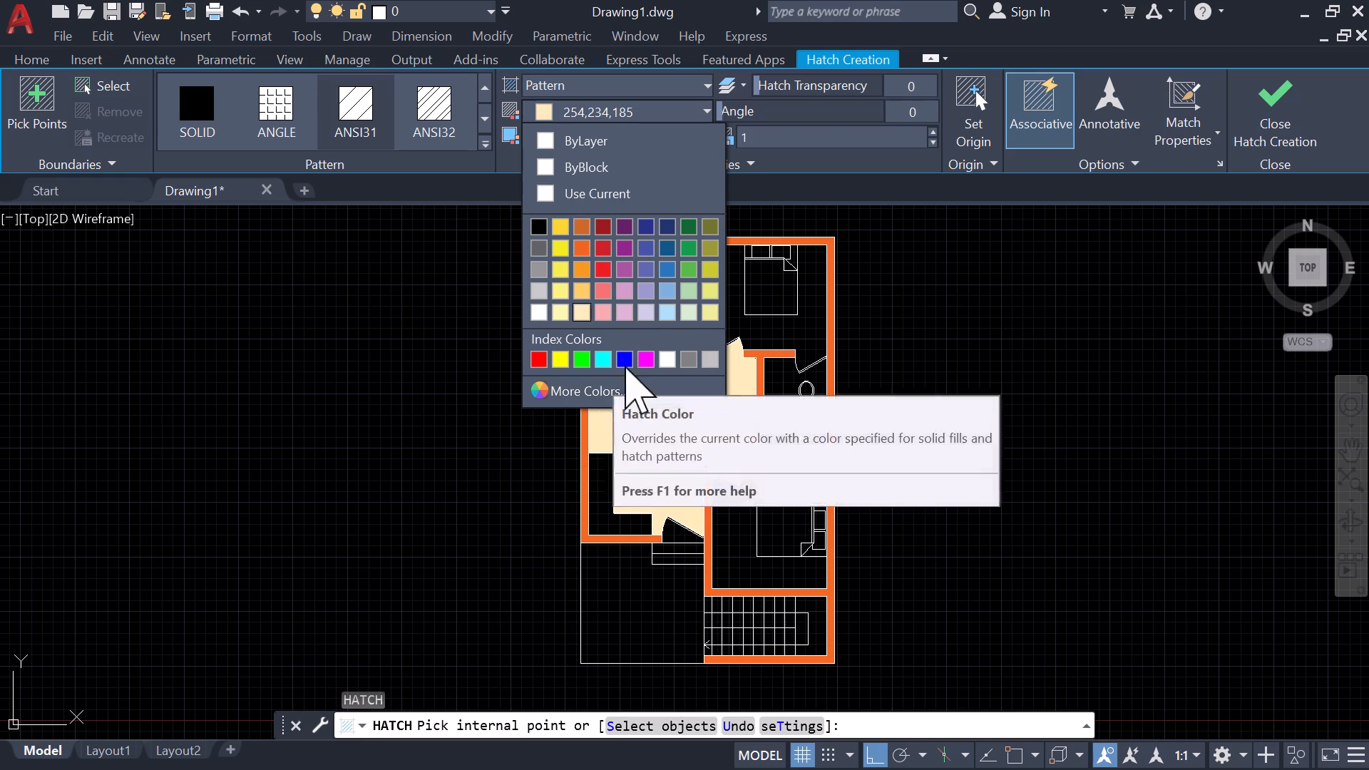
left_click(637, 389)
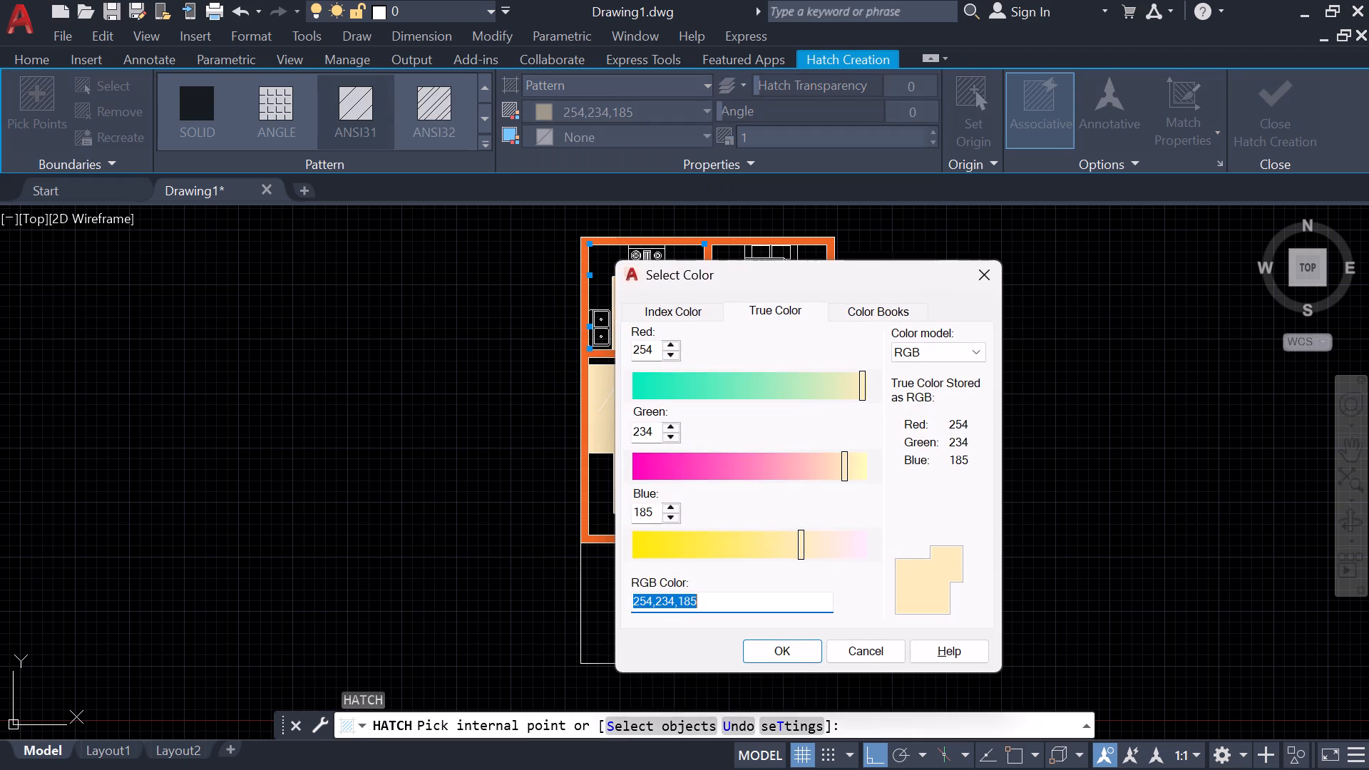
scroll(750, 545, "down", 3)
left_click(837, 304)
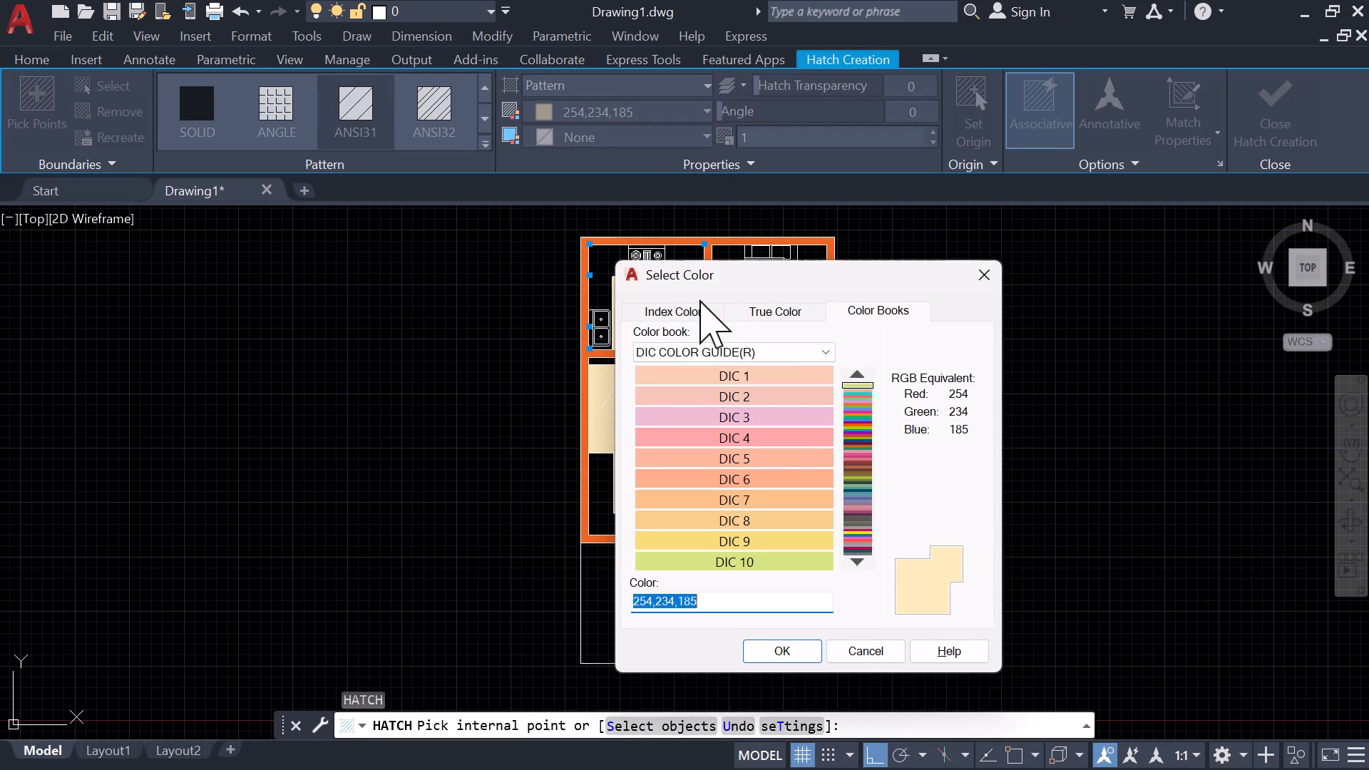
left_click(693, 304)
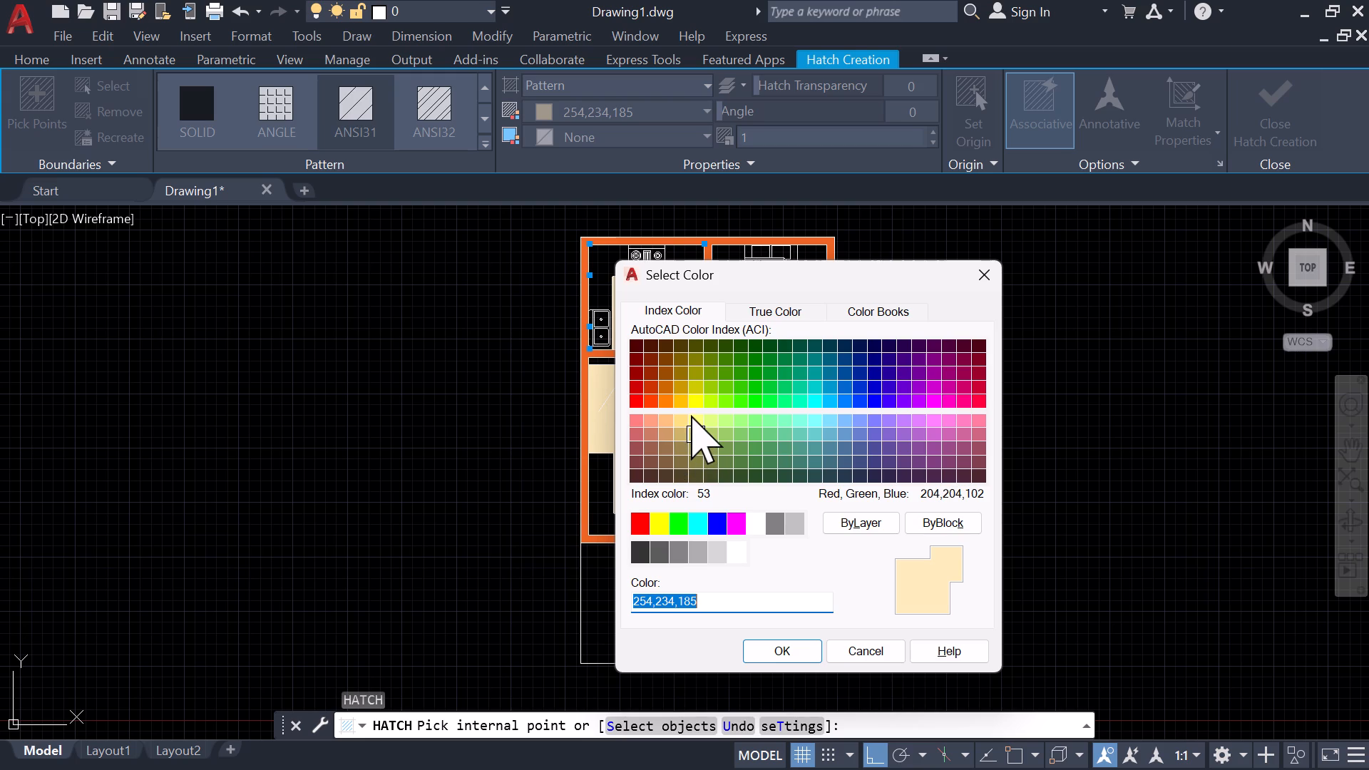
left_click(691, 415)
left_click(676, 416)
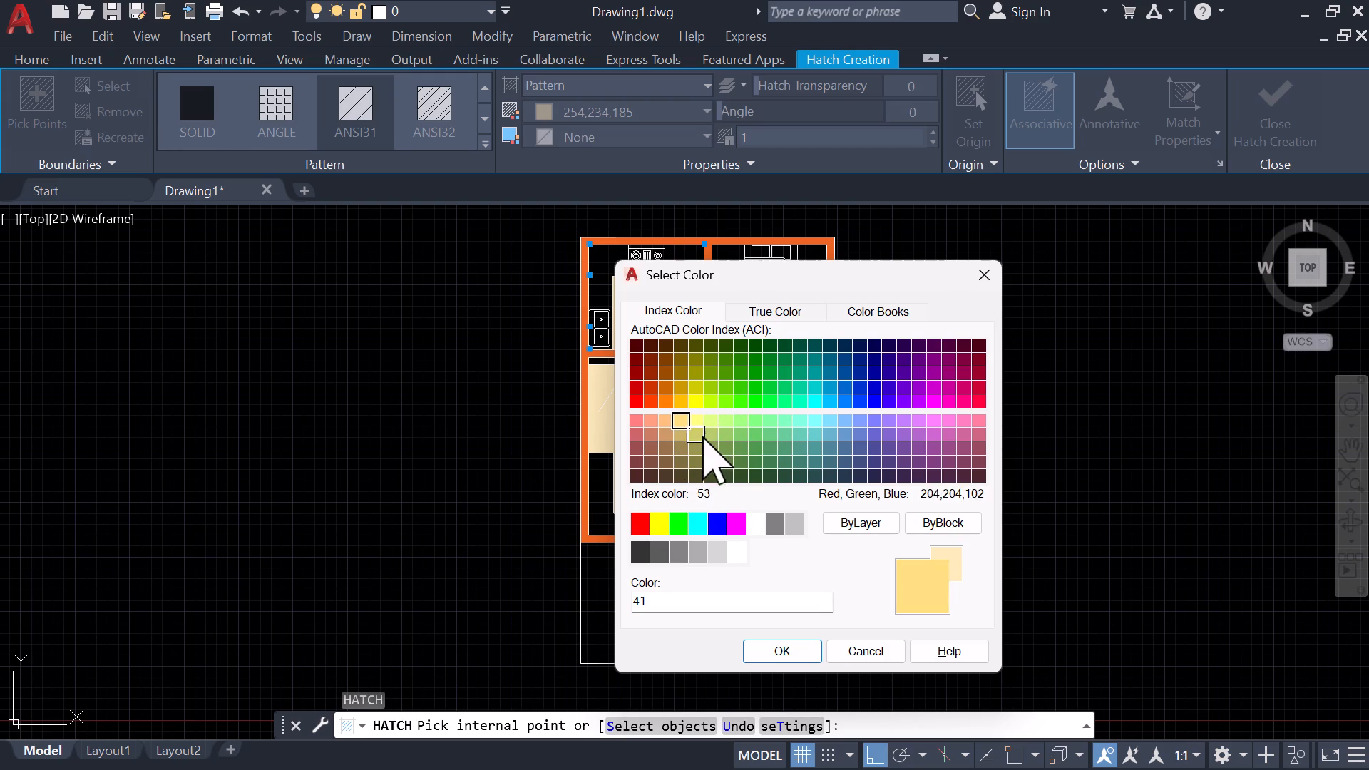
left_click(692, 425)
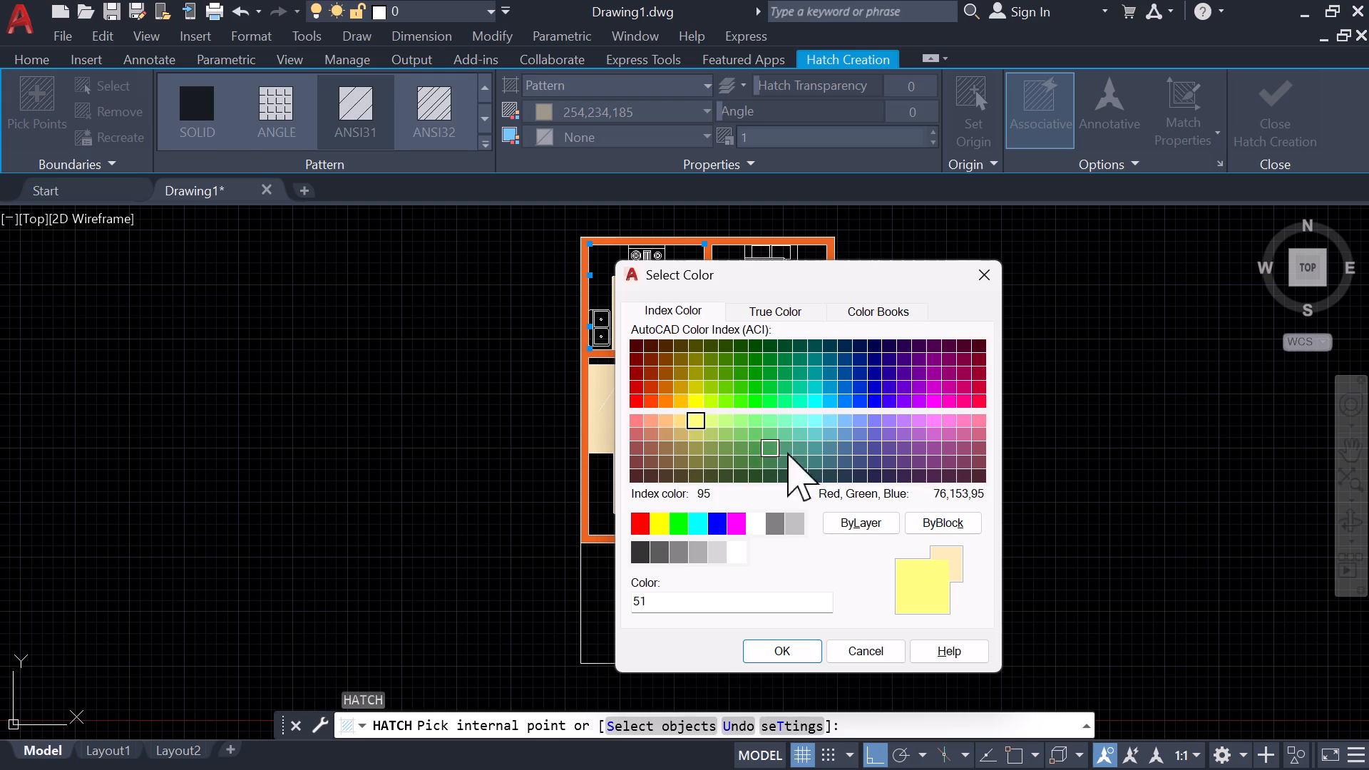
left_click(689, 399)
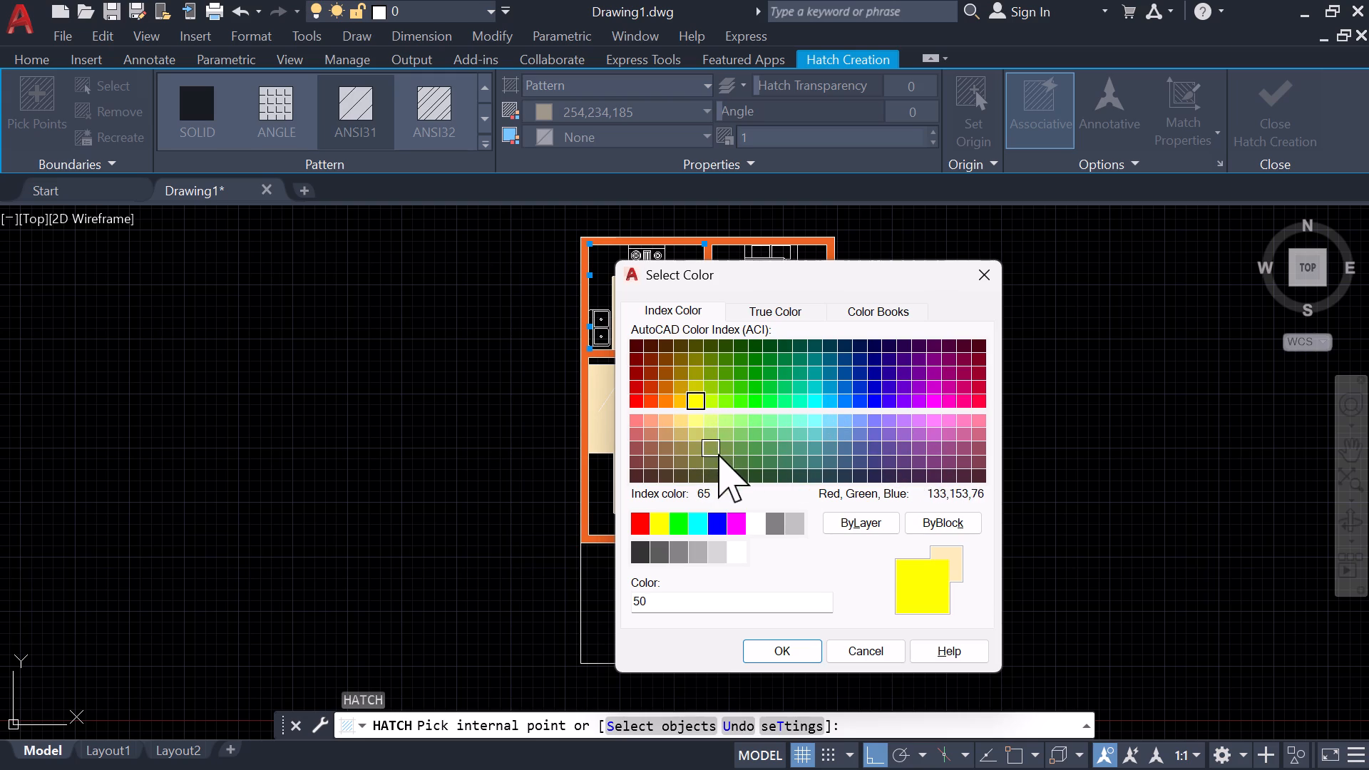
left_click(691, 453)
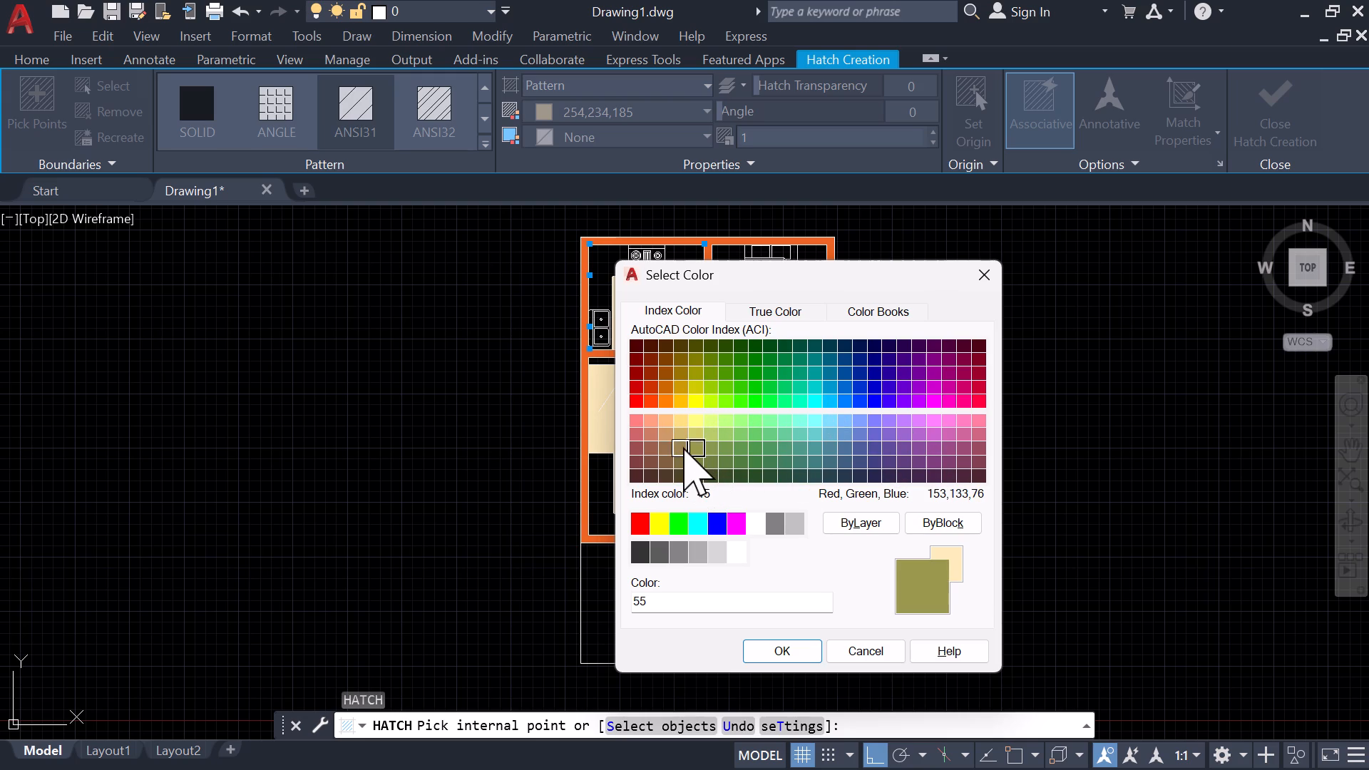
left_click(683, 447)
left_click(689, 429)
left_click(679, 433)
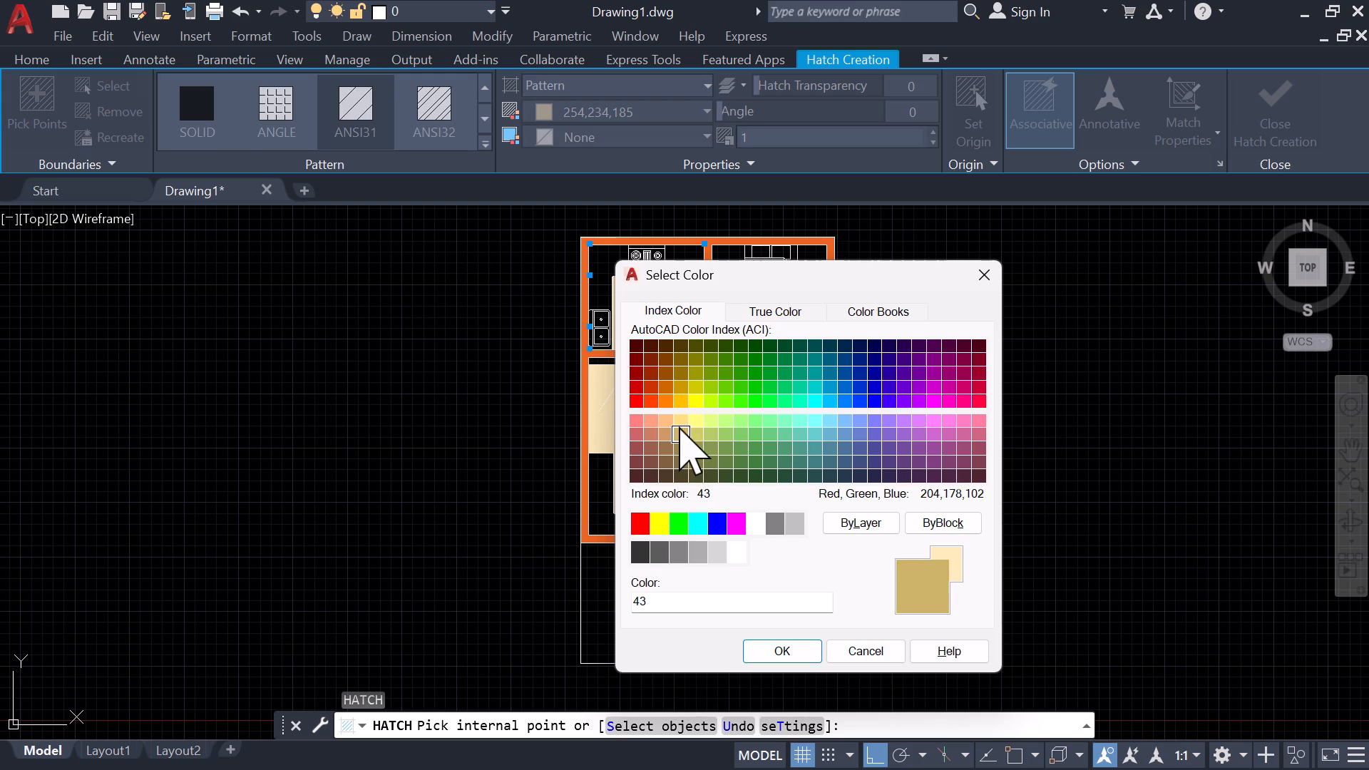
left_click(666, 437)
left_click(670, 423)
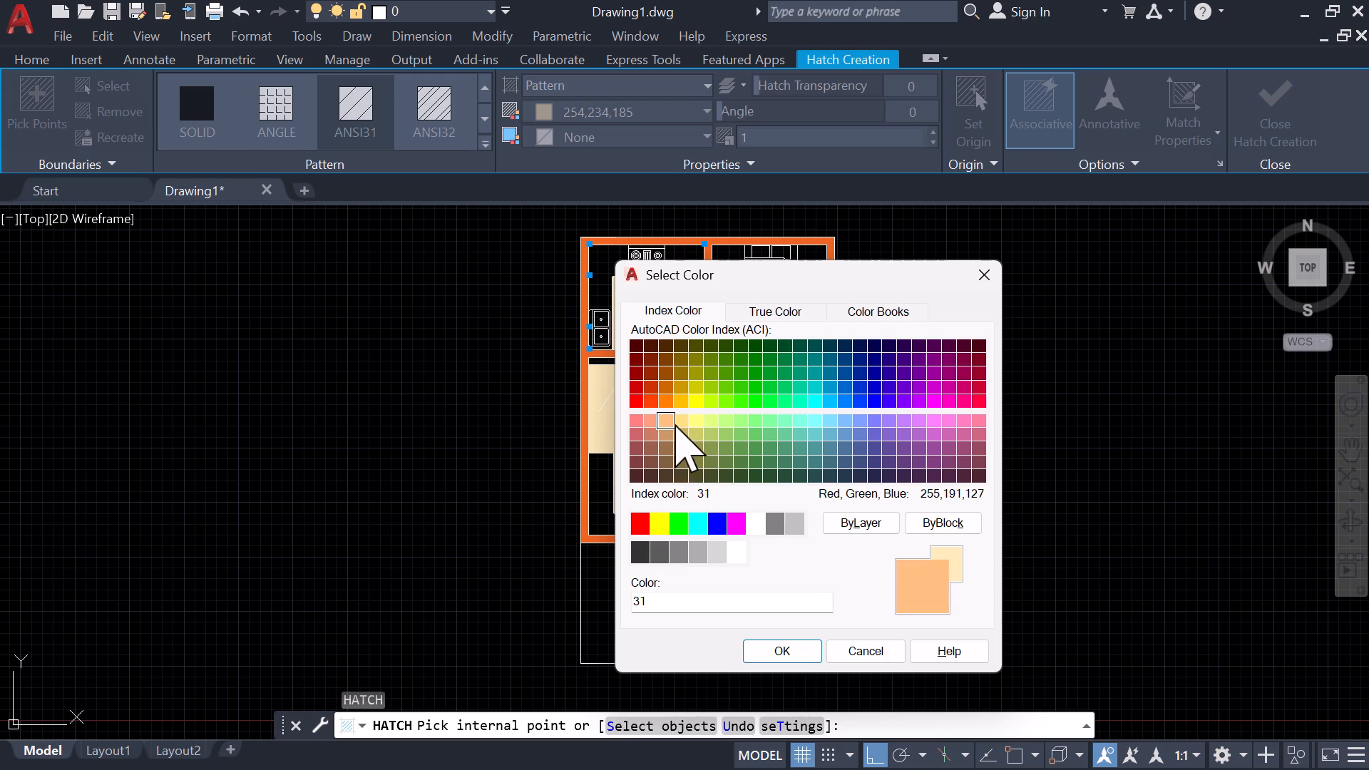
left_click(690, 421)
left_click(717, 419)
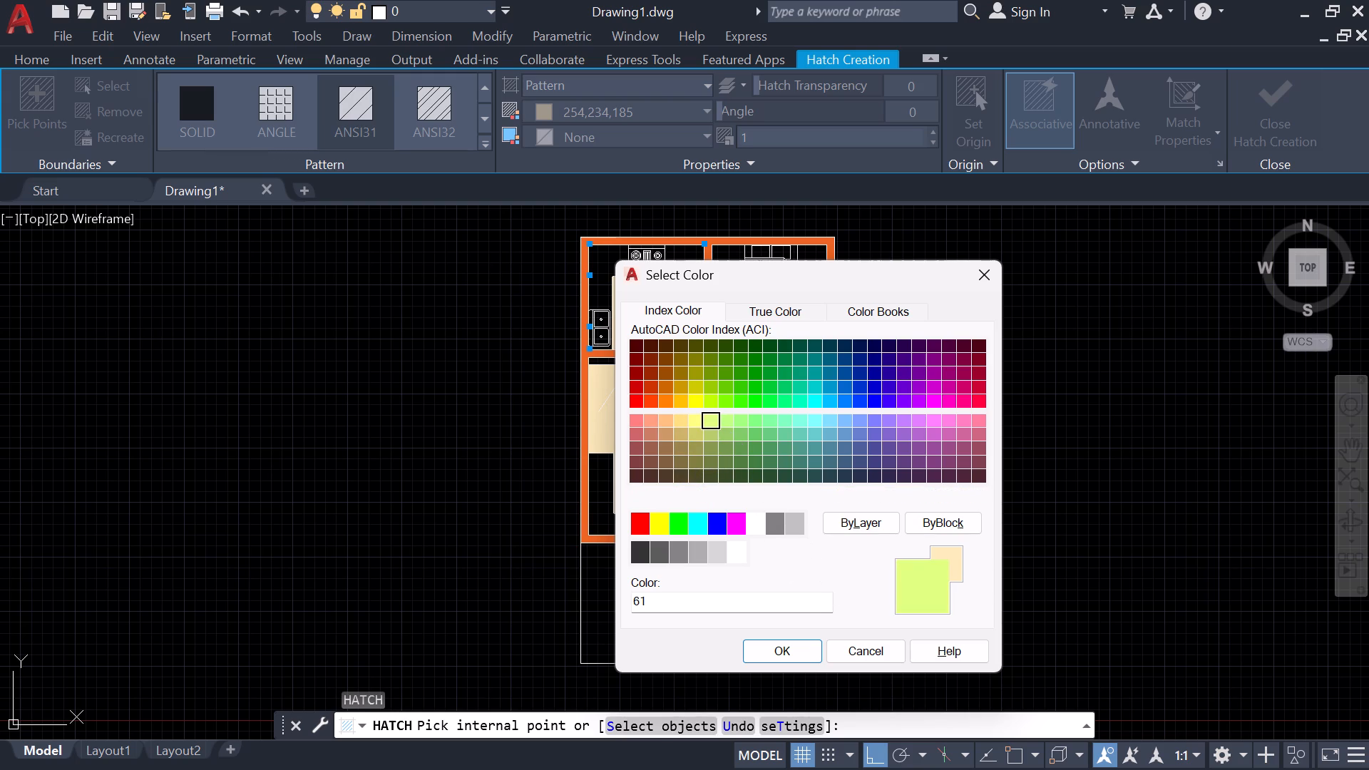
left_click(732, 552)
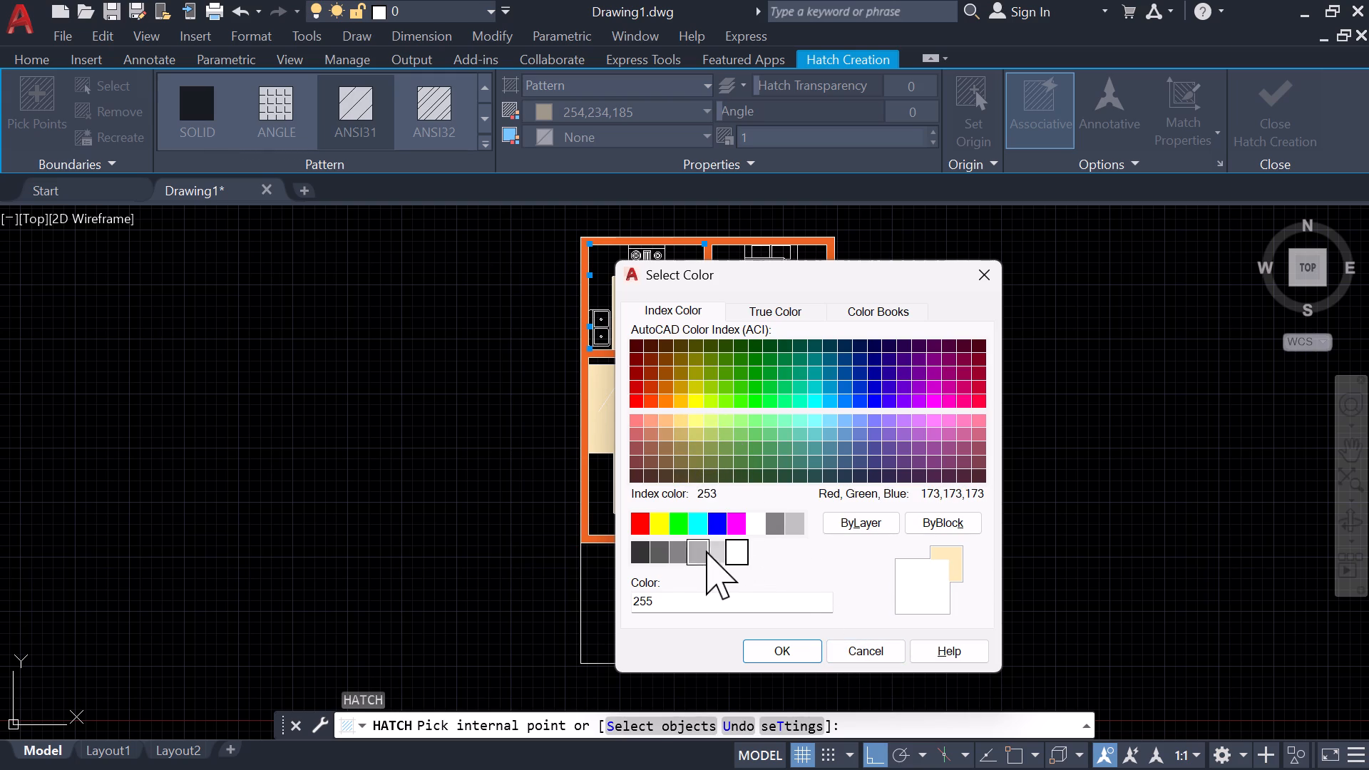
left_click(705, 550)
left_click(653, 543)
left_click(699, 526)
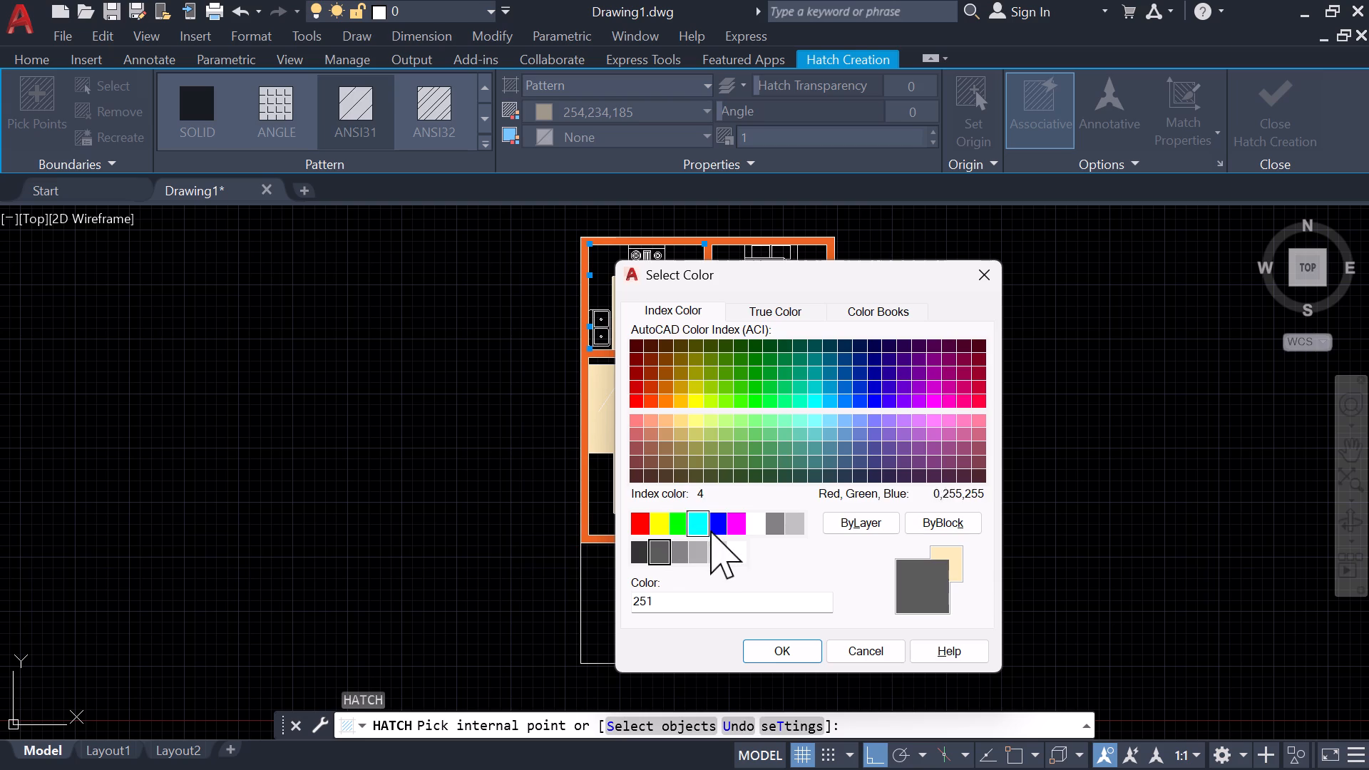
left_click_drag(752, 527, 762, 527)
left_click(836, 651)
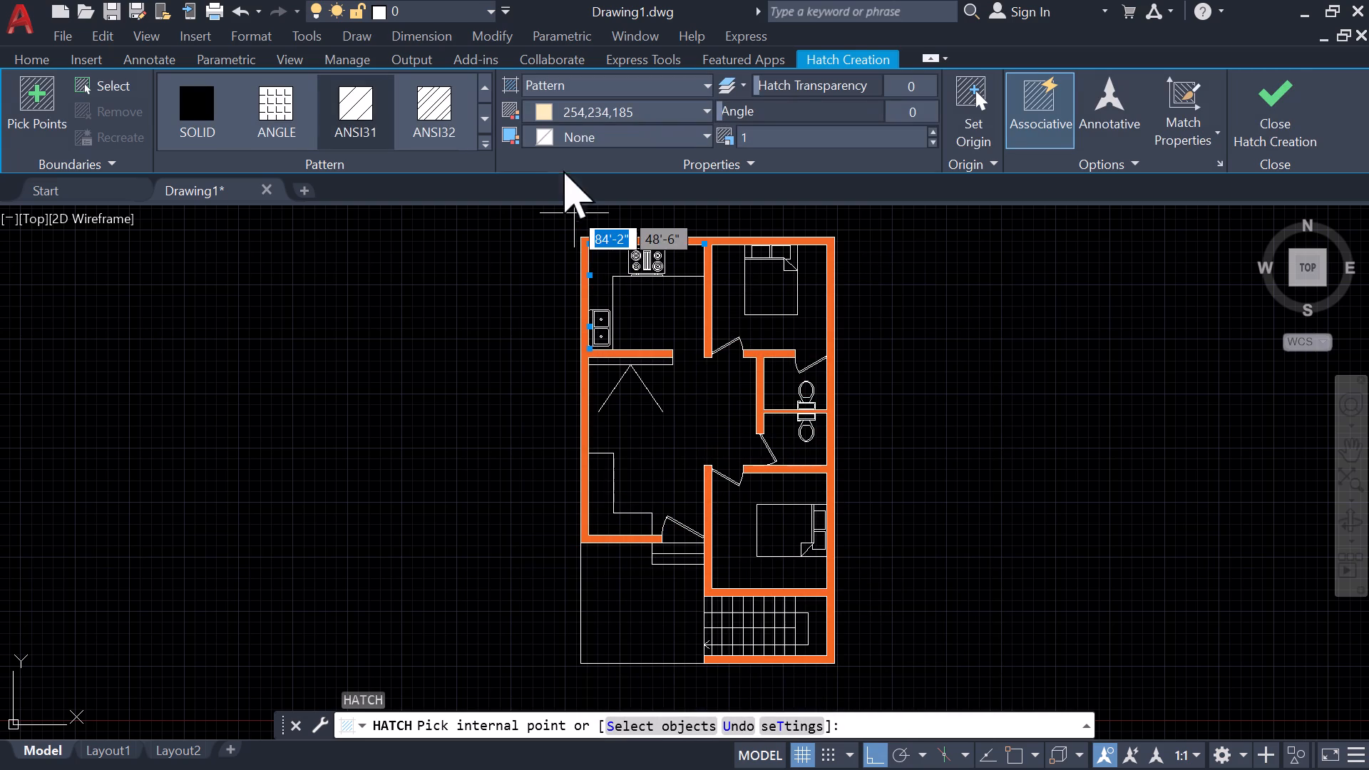
Hatch the floors of the kitchen and living area, both bedrooms and both bathrooms with the cream colour 254,234,185.
left_click(538, 116)
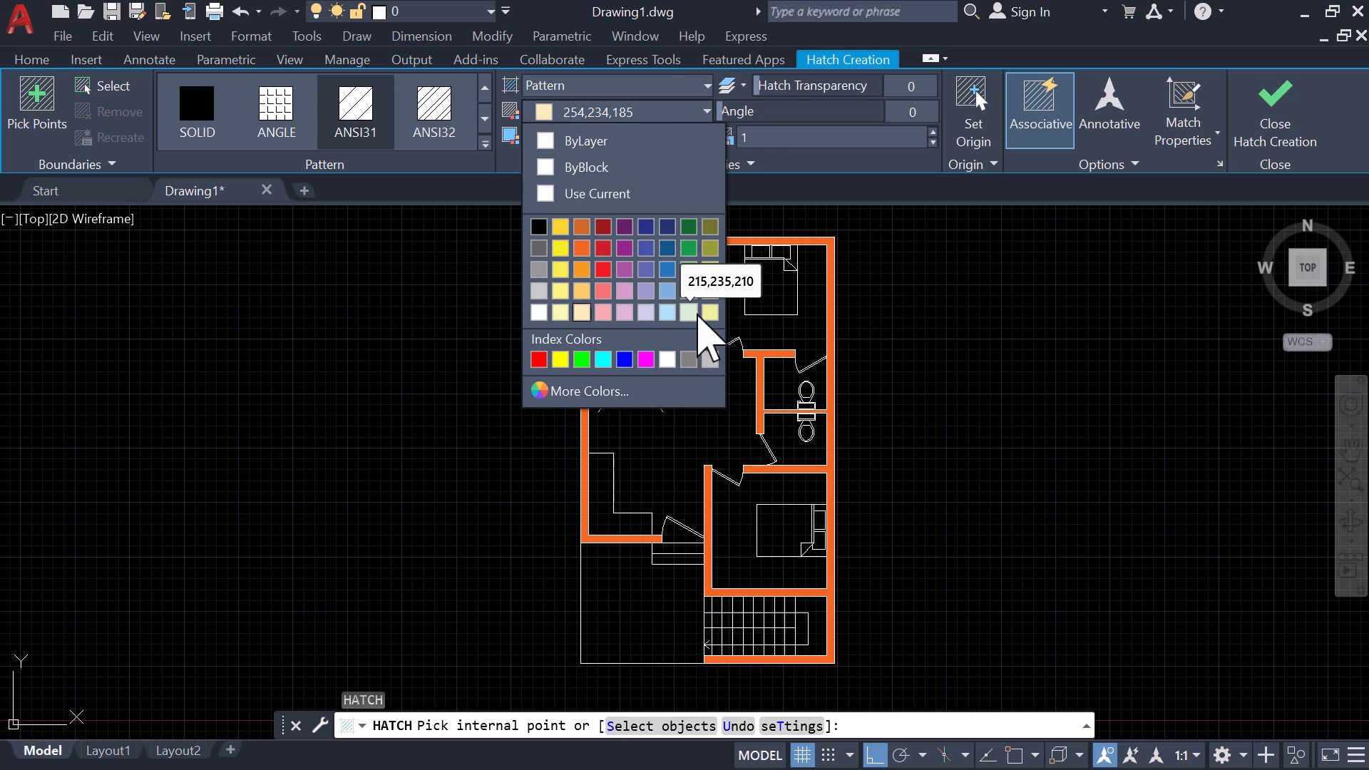
left_click(580, 309)
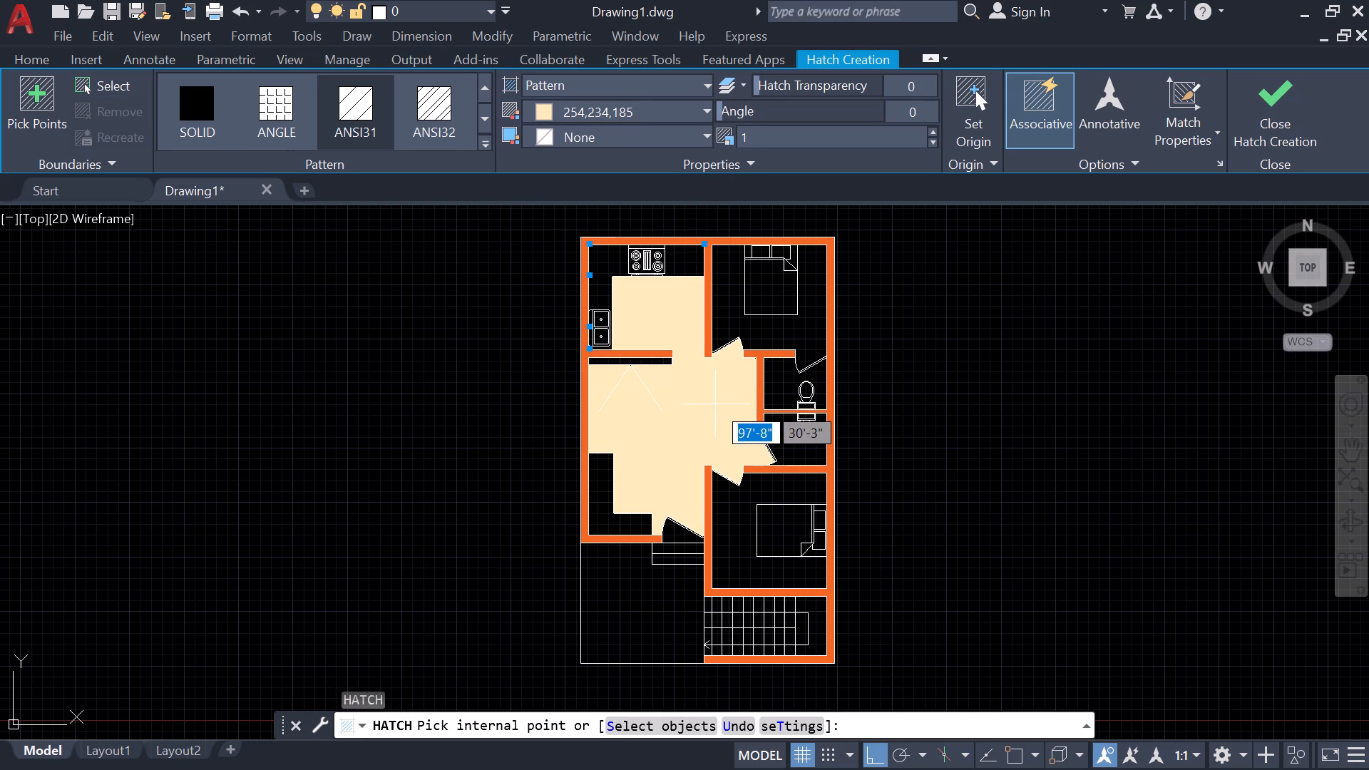
left_click(715, 404)
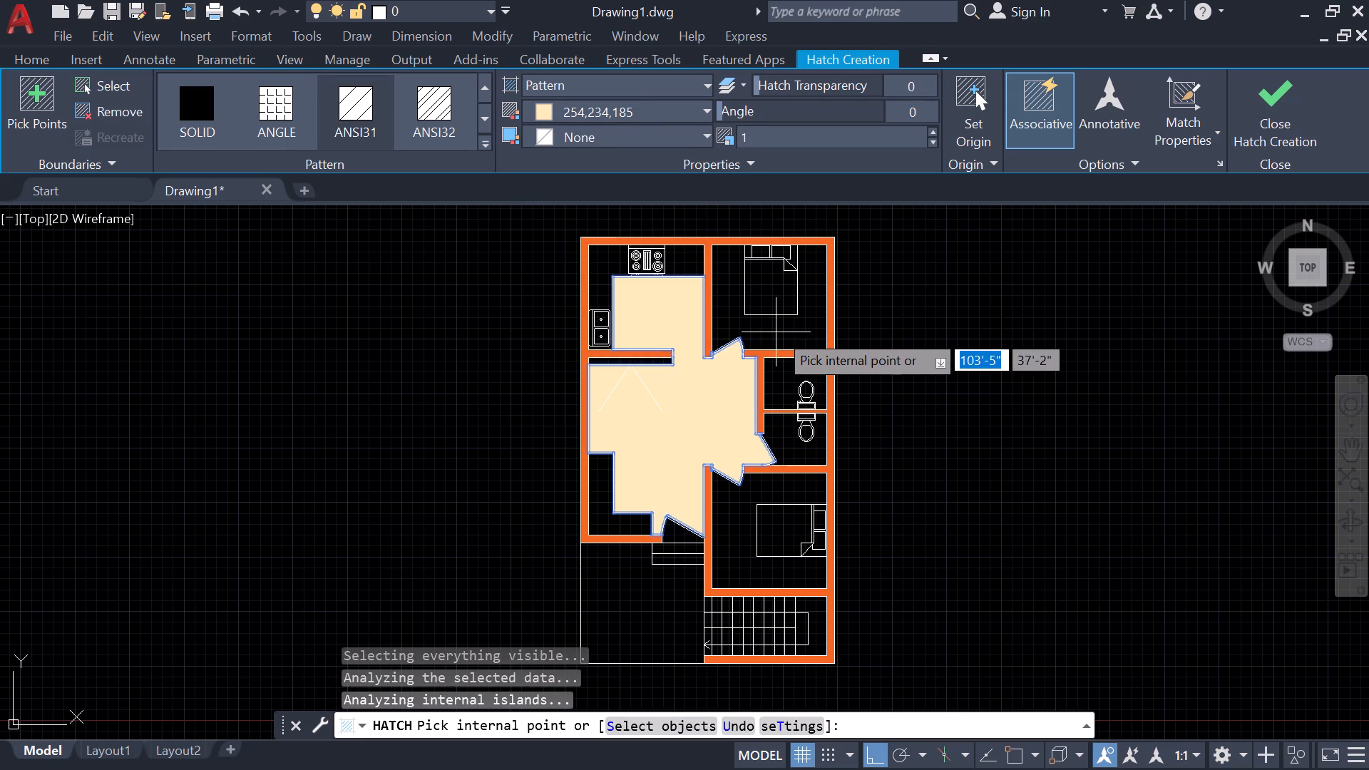
left_click(777, 332)
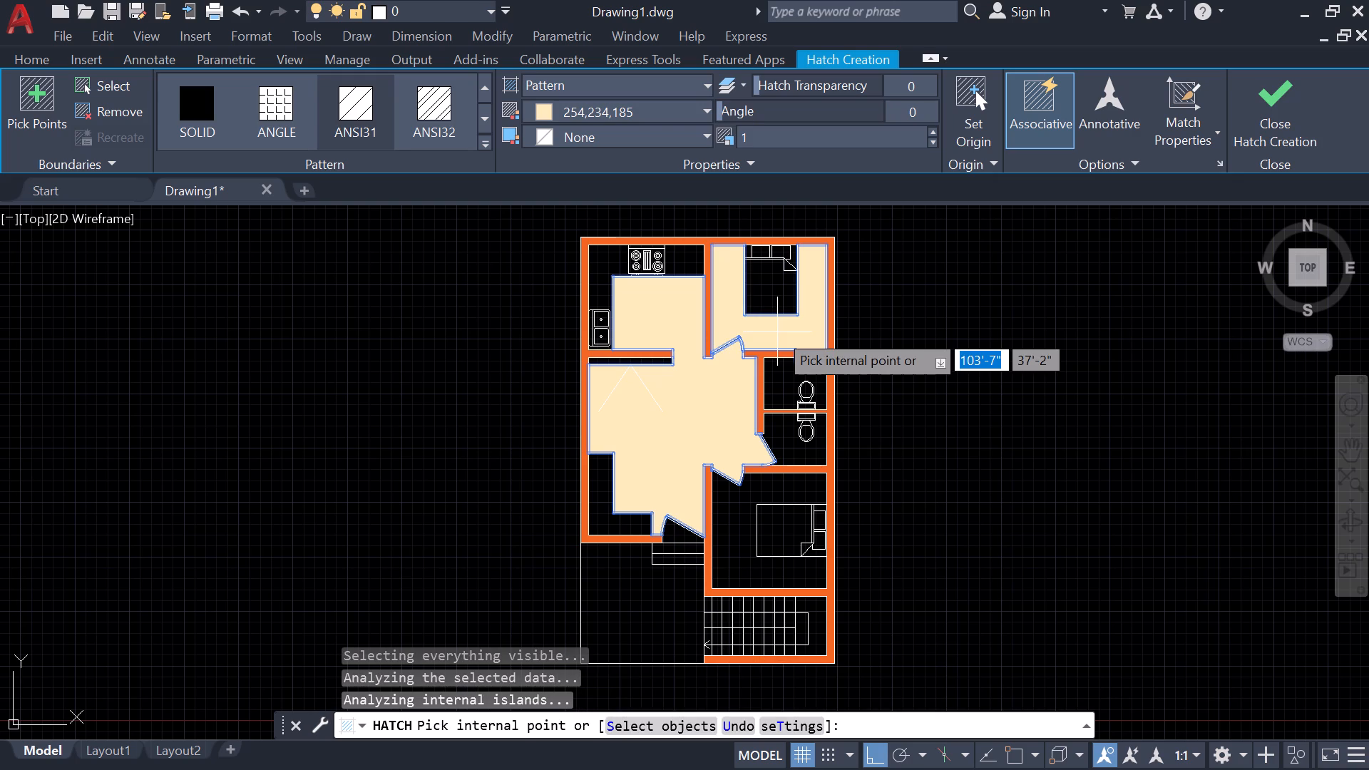
left_click(776, 386)
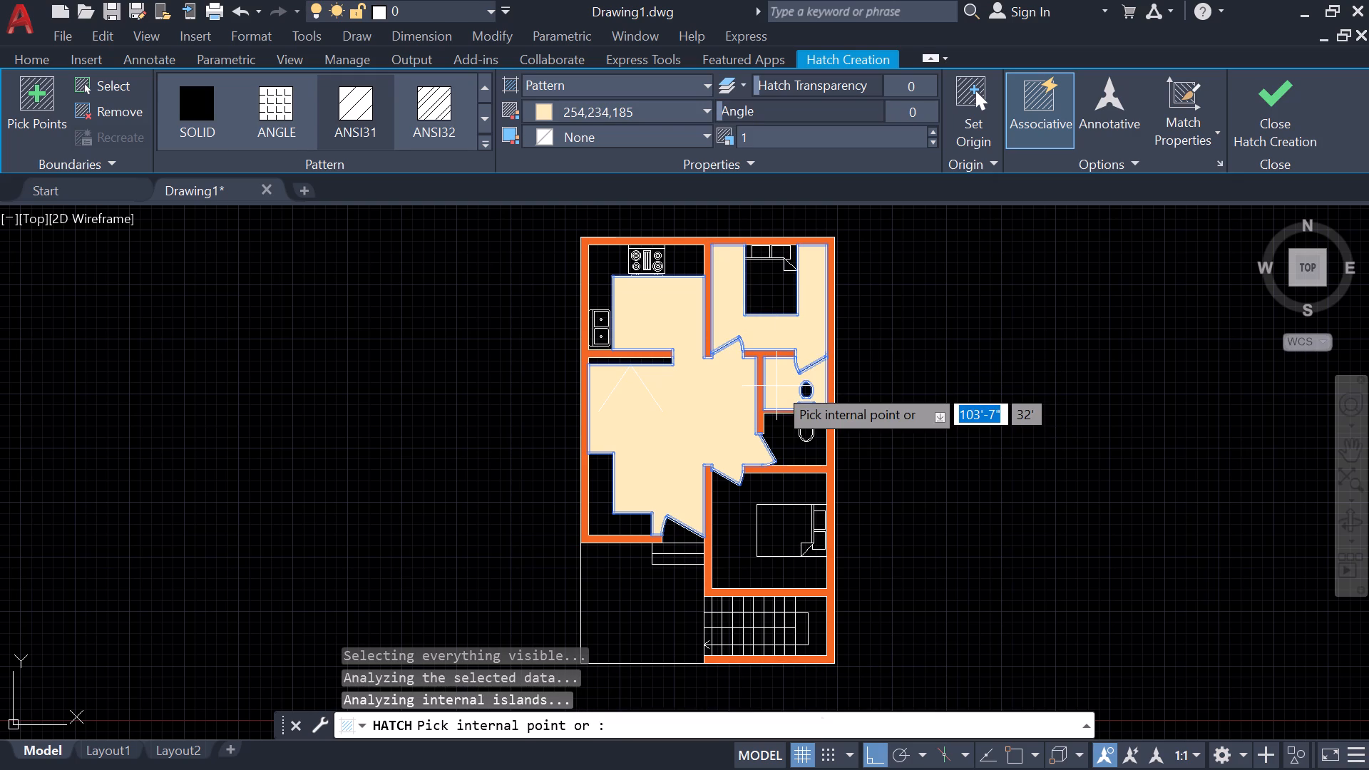
scroll(776, 423, "up", 2)
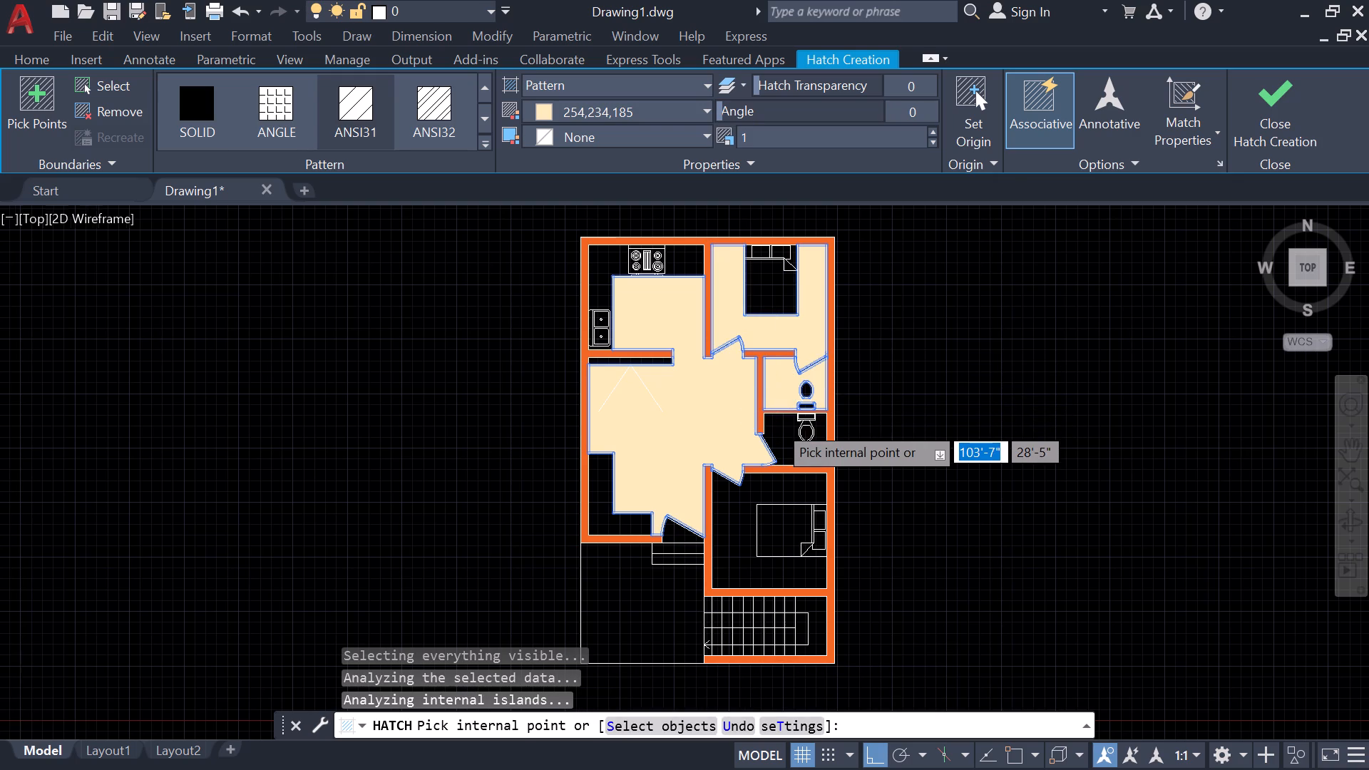
scroll(776, 423, "up", 2)
left_click(776, 423)
scroll(776, 423, "down", 3)
middle_click_drag(777, 423, 799, 231)
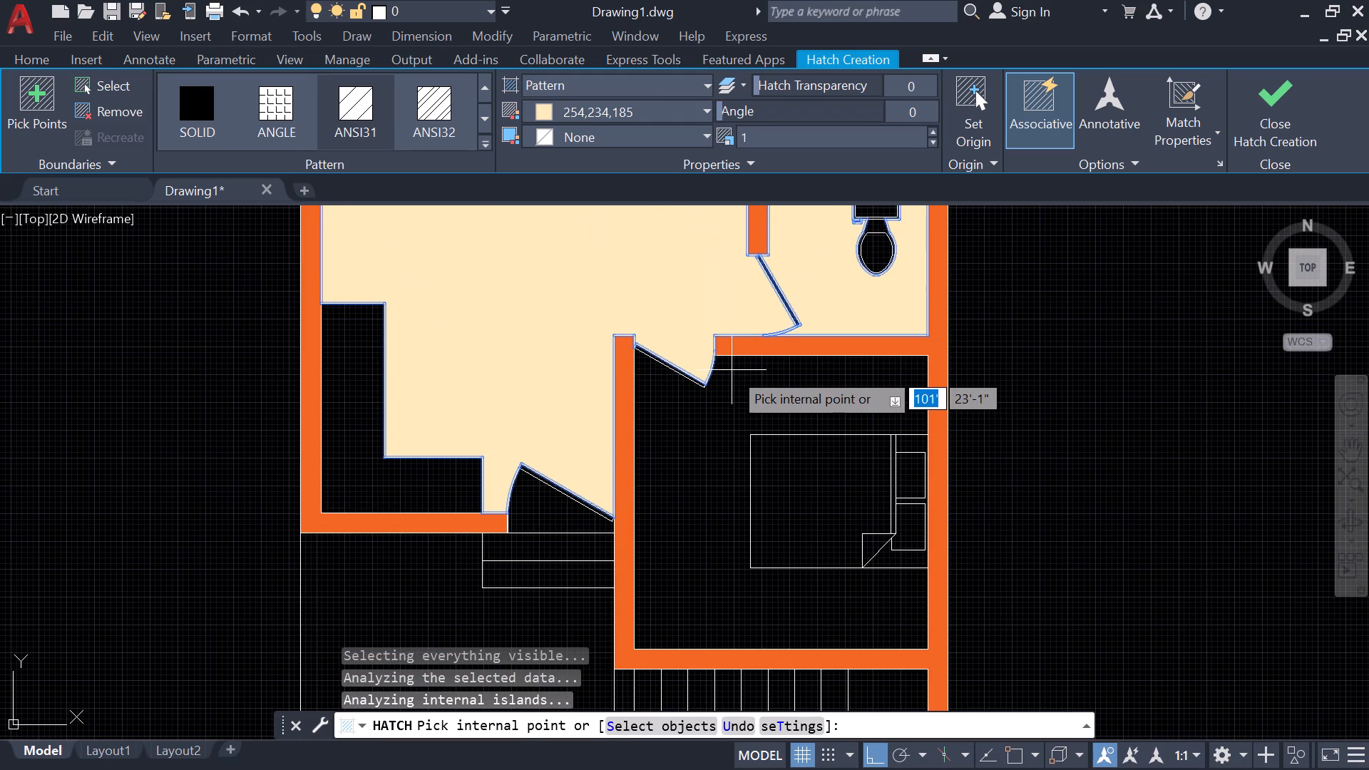
left_click(732, 389)
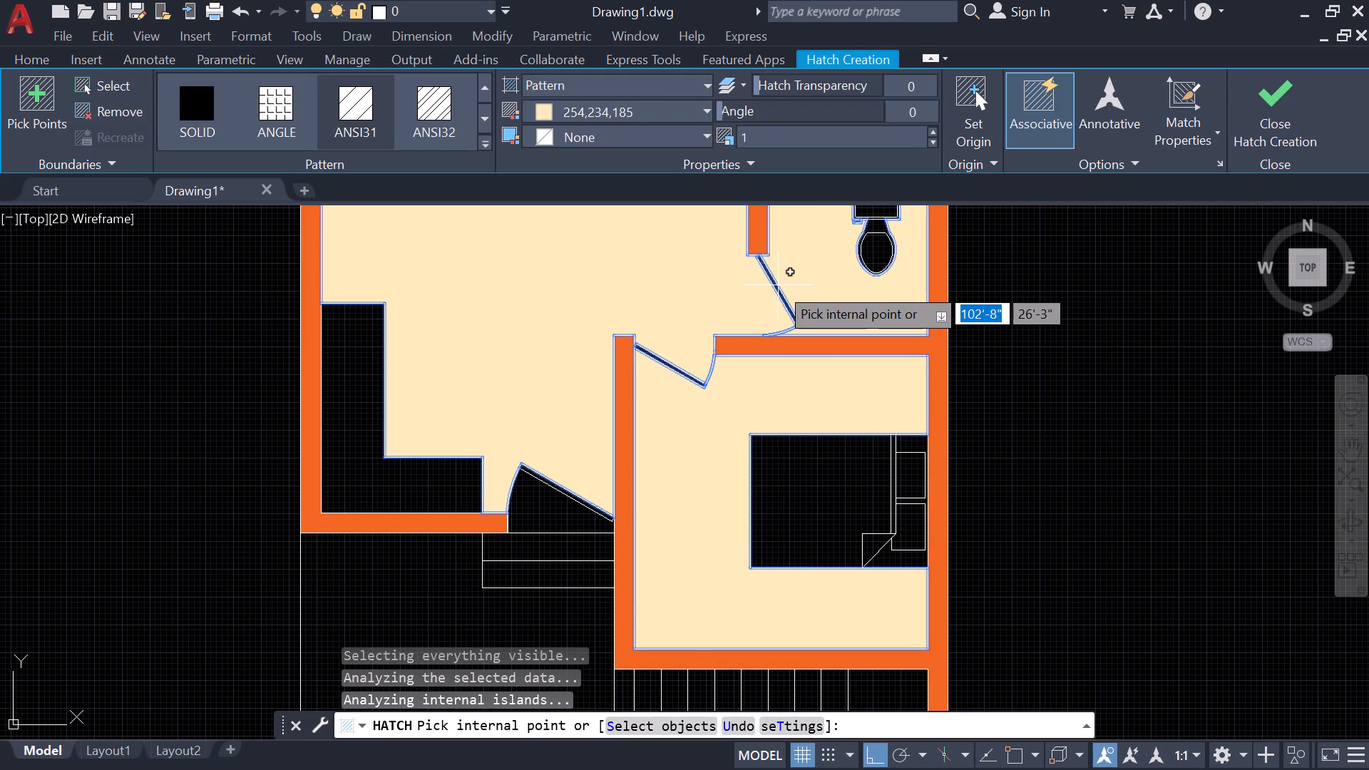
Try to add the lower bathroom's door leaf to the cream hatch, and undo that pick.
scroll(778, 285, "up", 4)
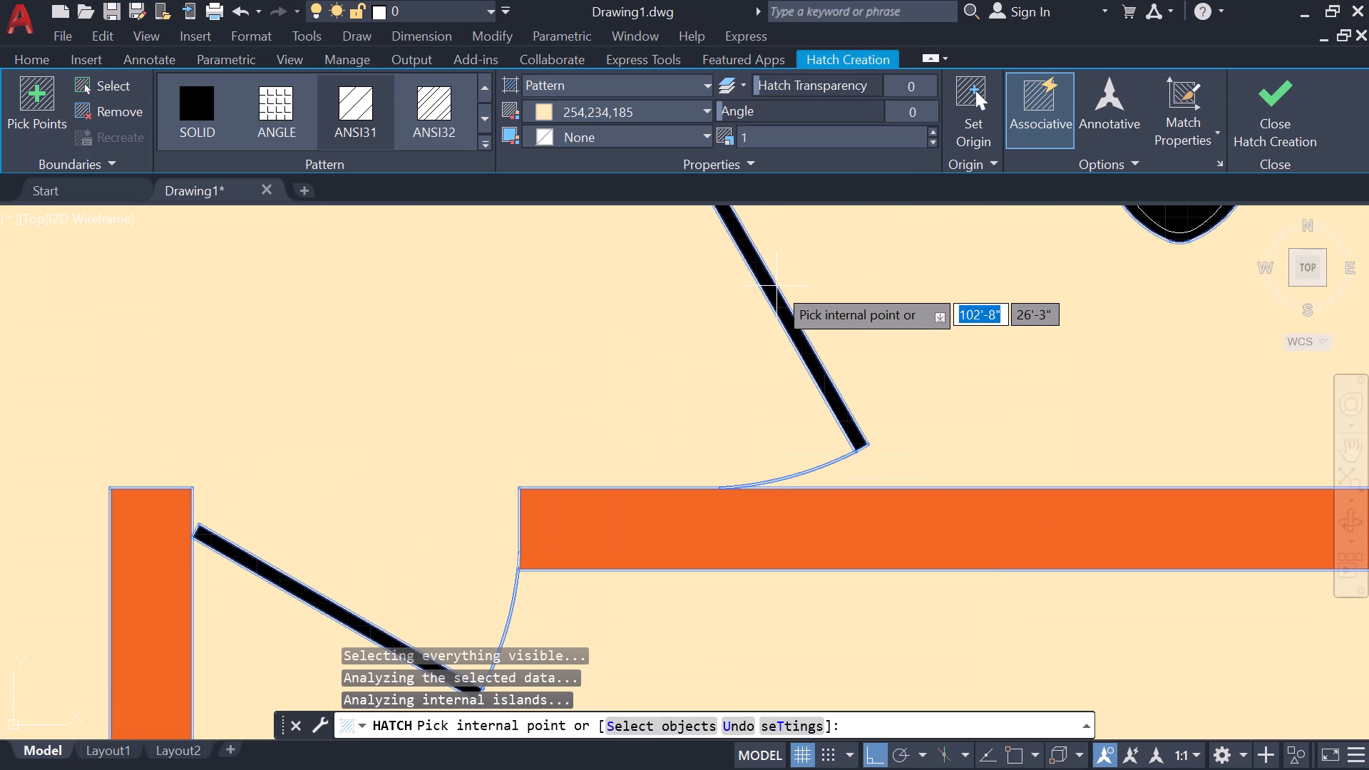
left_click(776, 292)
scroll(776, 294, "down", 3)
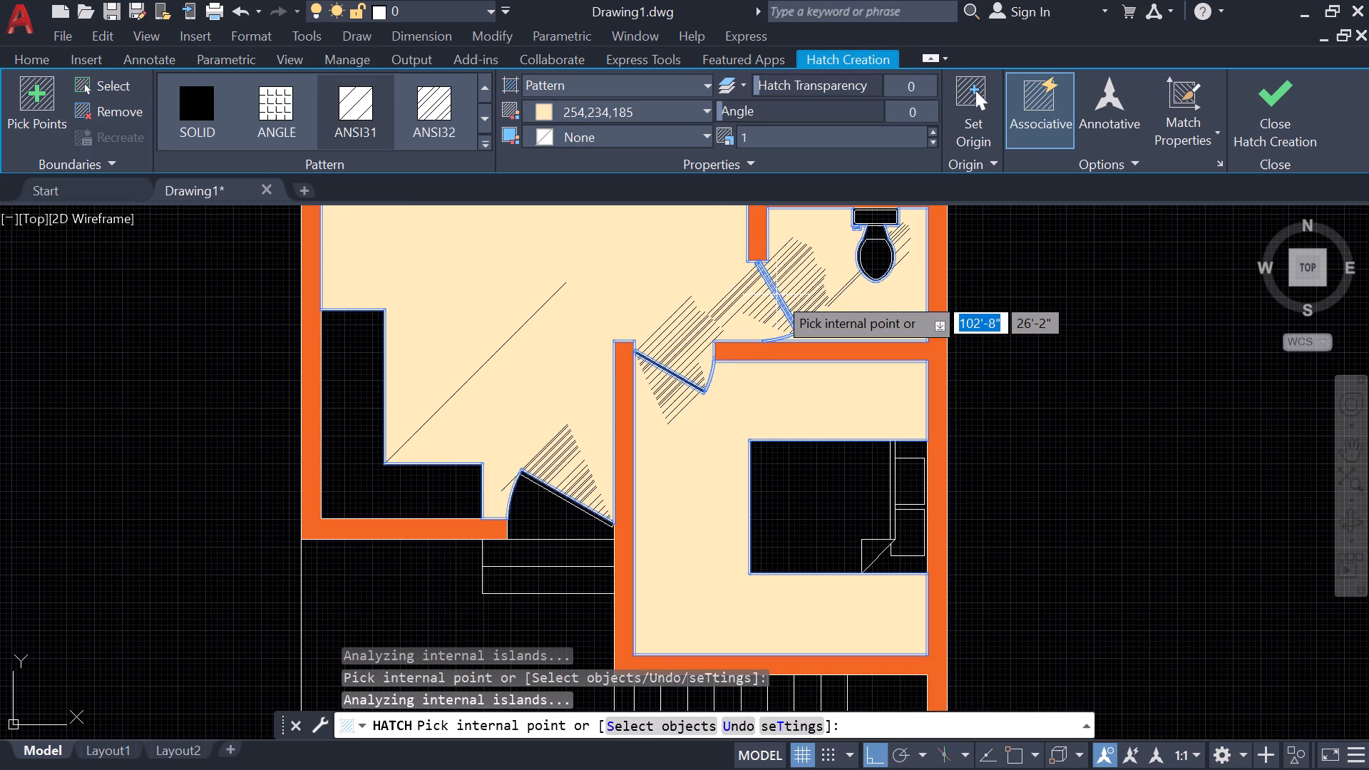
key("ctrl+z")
Add both entrance steps and the entrance door's swing area to the cream 254,234,185 hatch.
scroll(767, 296, "down", 1)
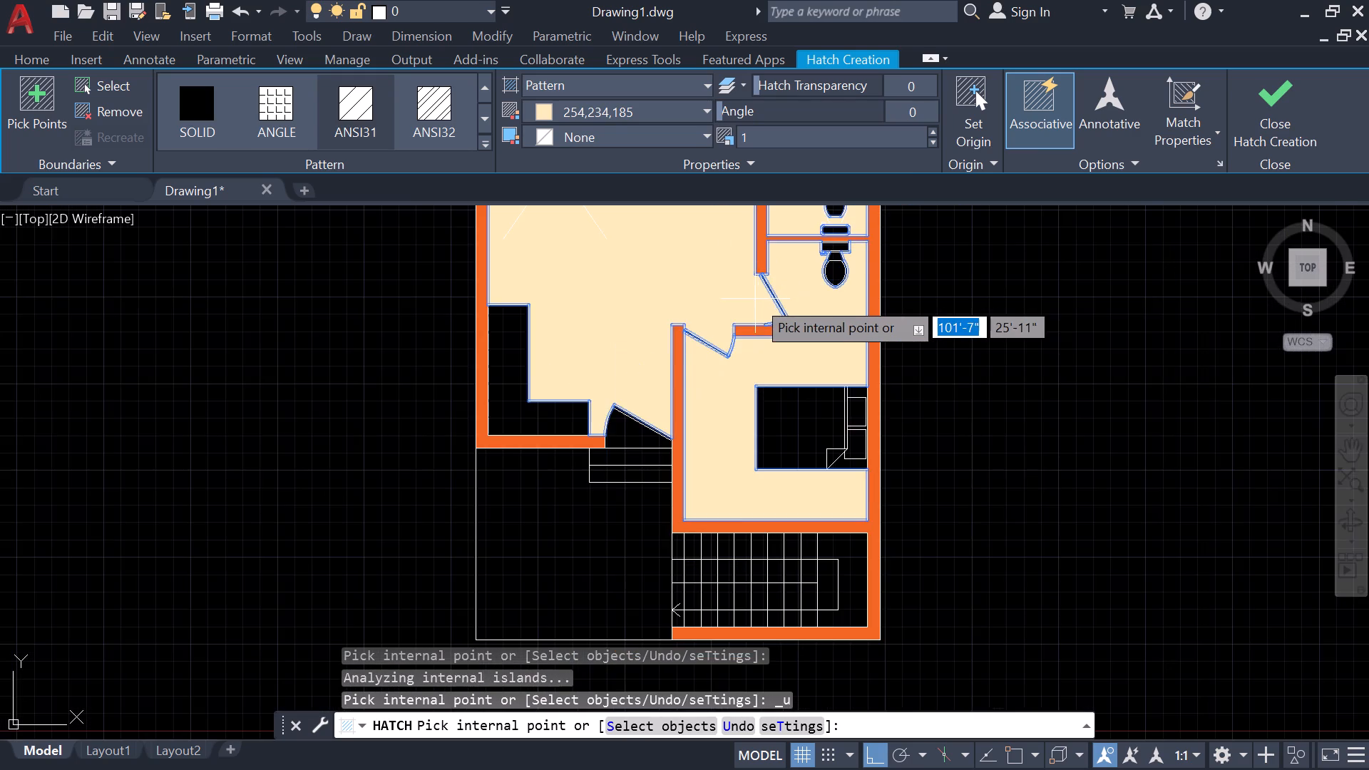
scroll(755, 299, "down", 2)
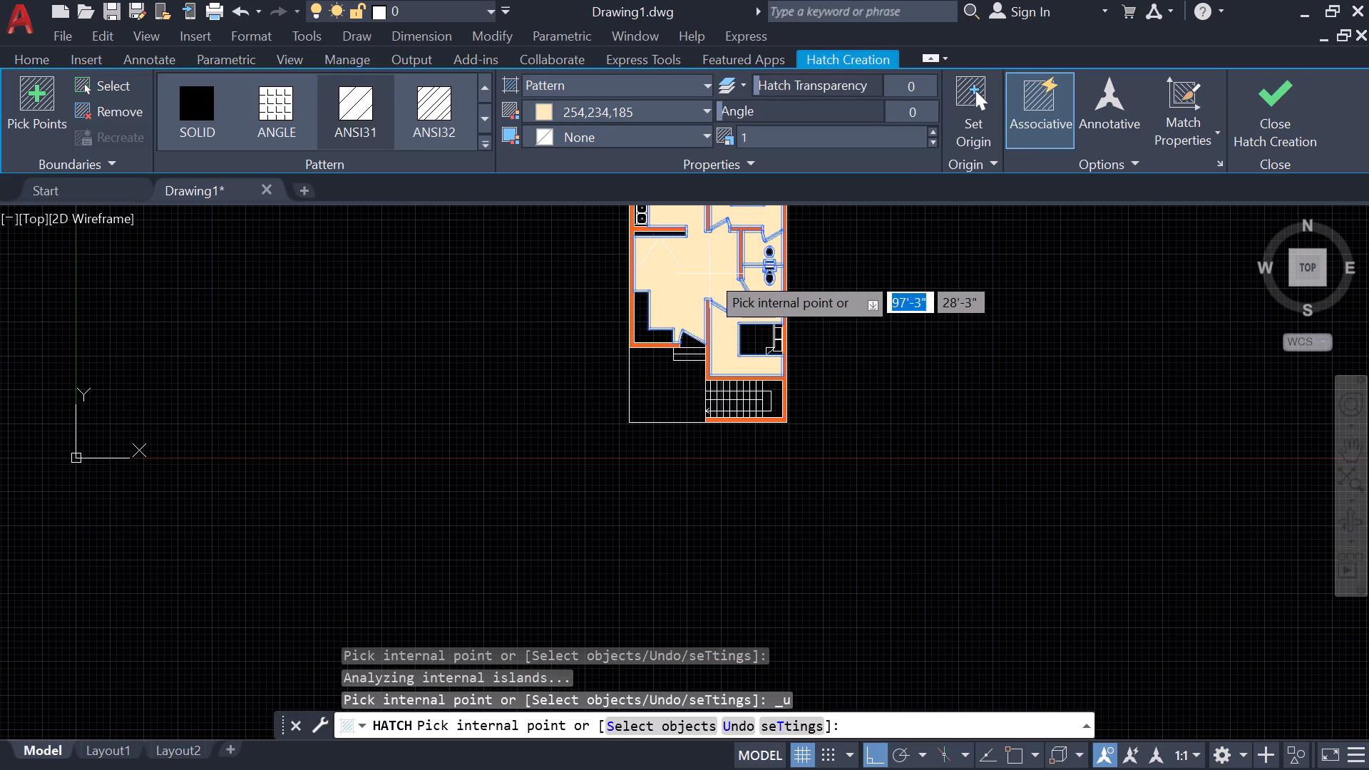
middle_click_drag(684, 211, 699, 313)
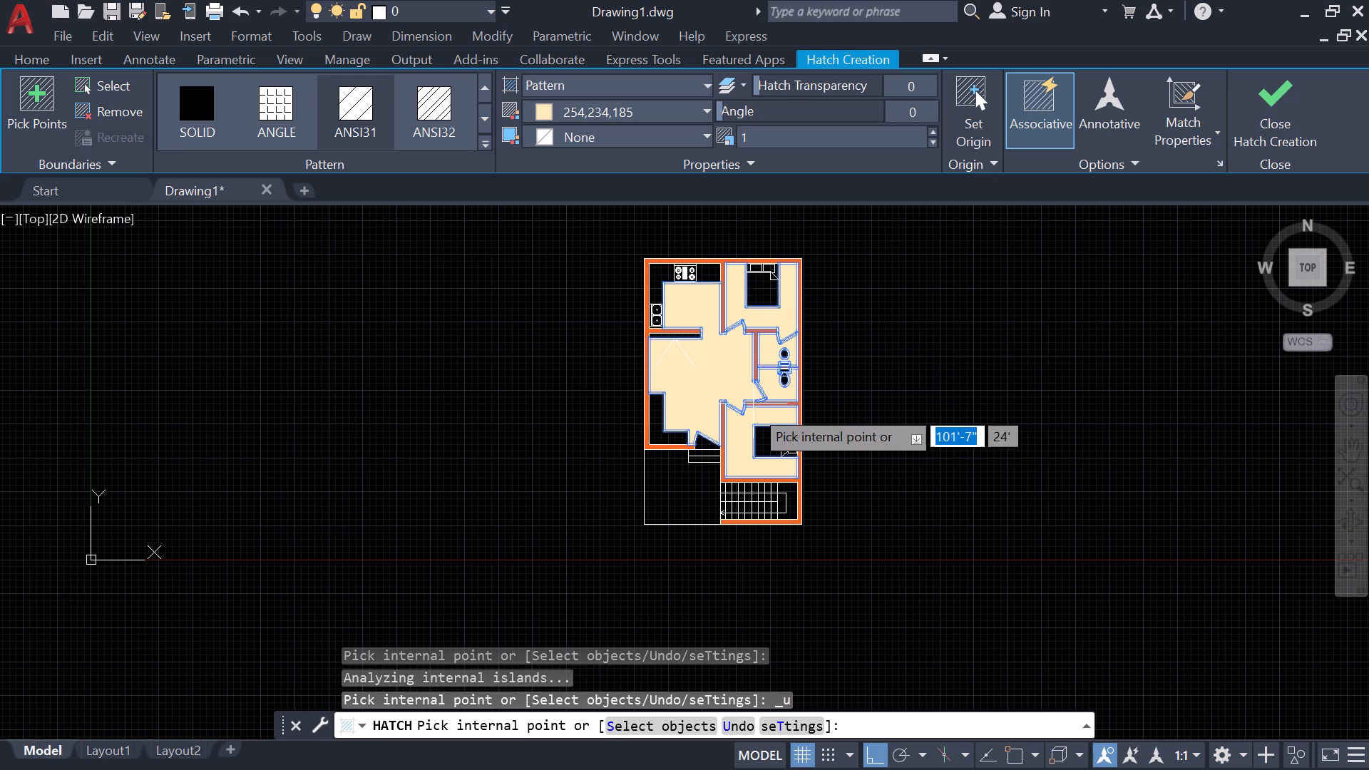
scroll(720, 461, "up", 1)
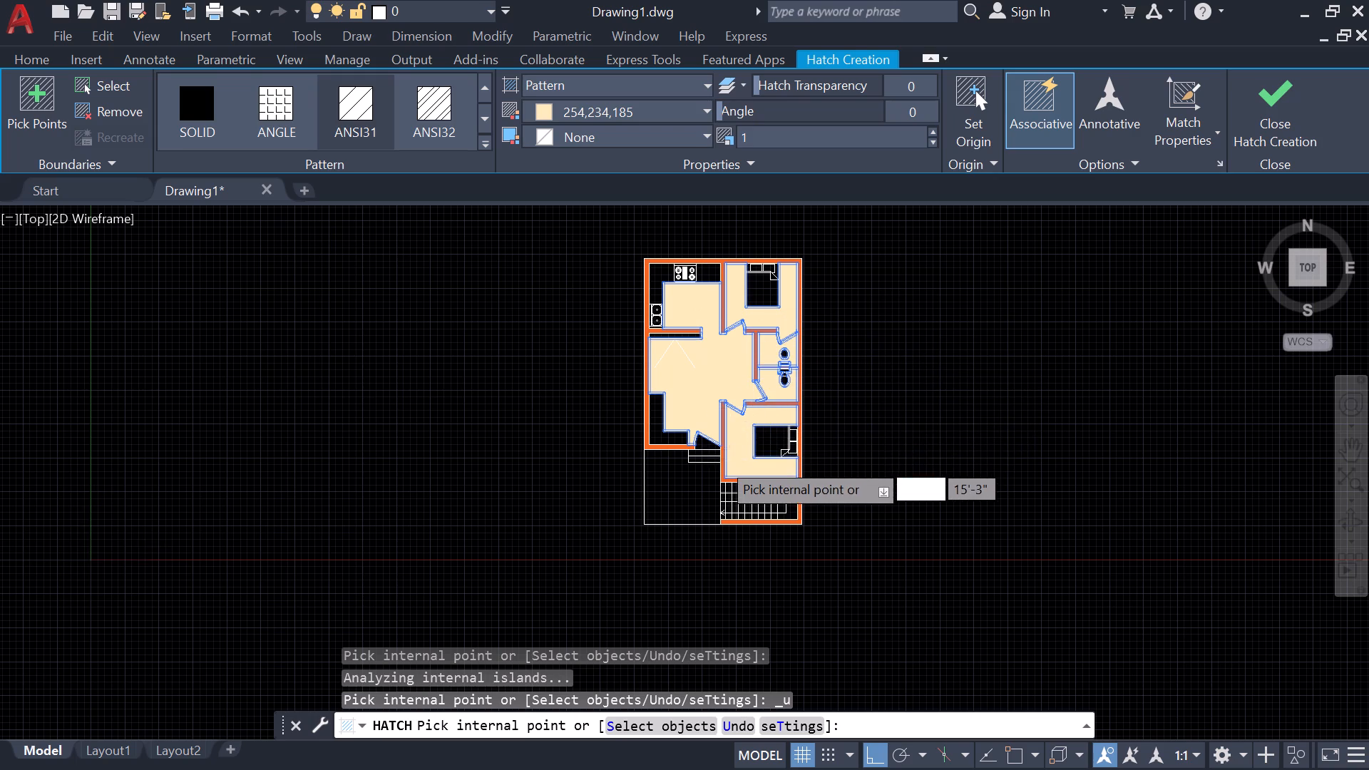
scroll(720, 461, "up", 4)
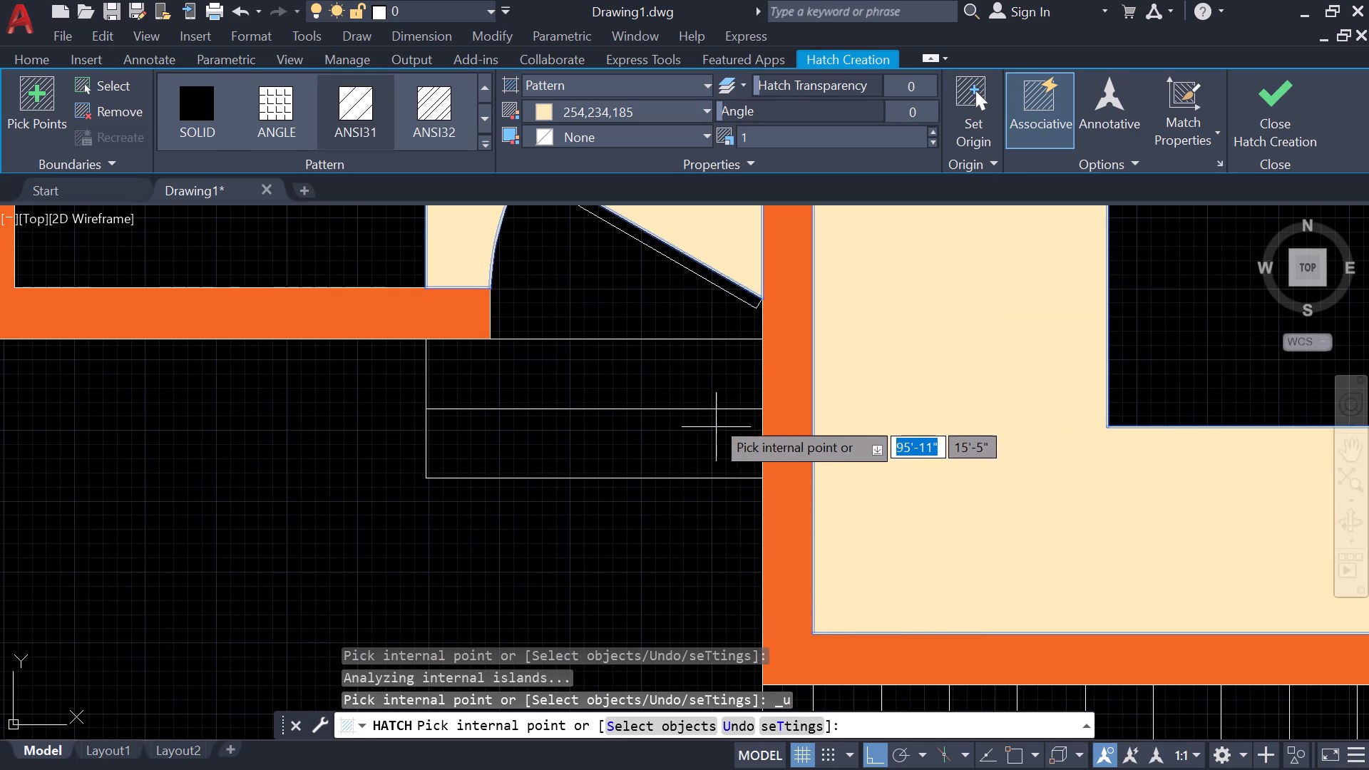
left_click(710, 381)
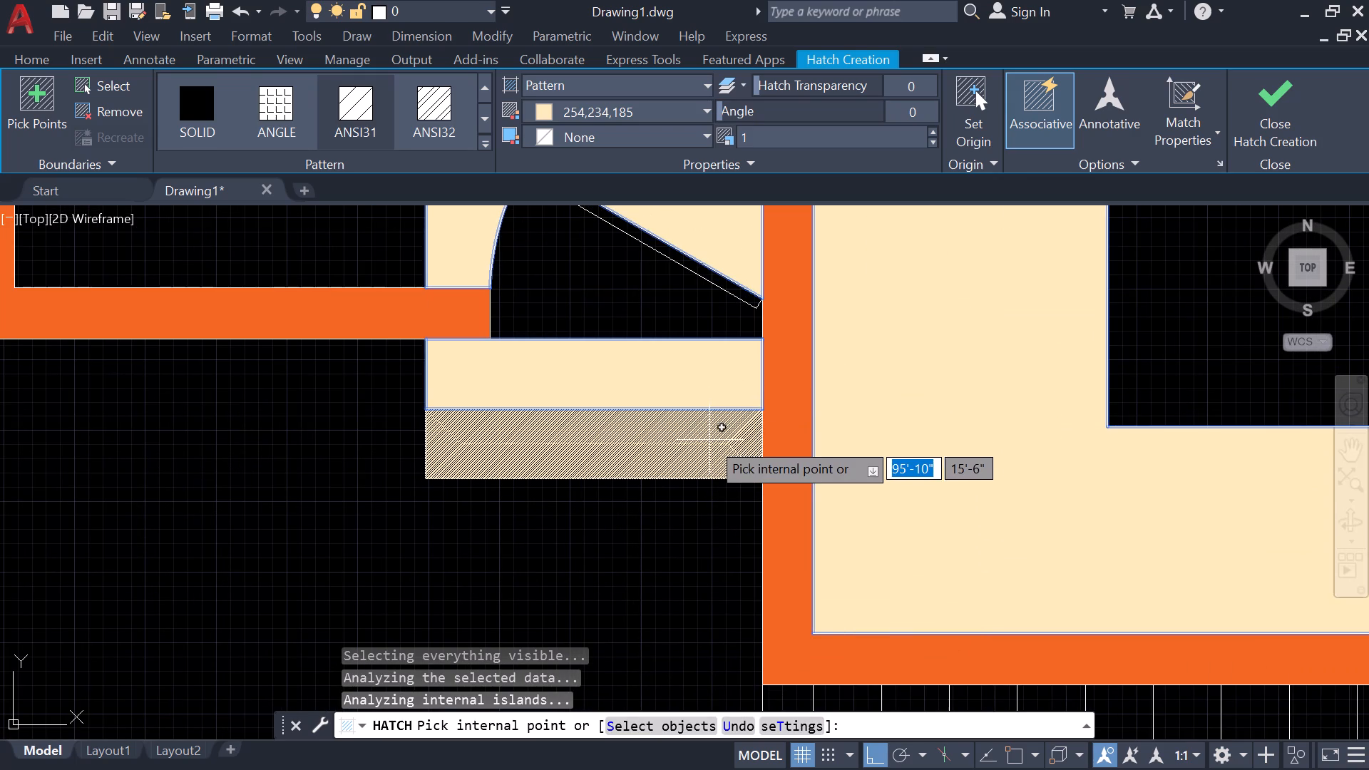
left_click(709, 440)
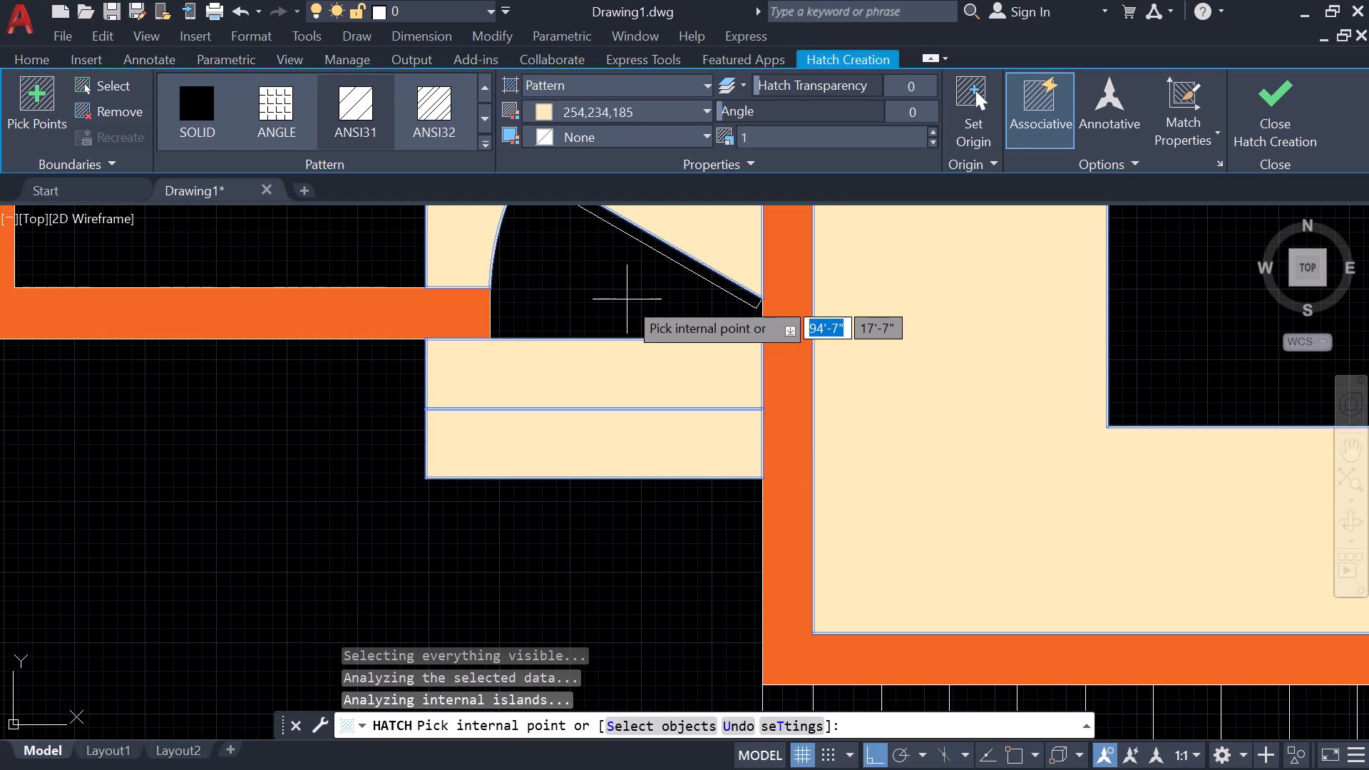
left_click(627, 299)
scroll(622, 302, "down", 2)
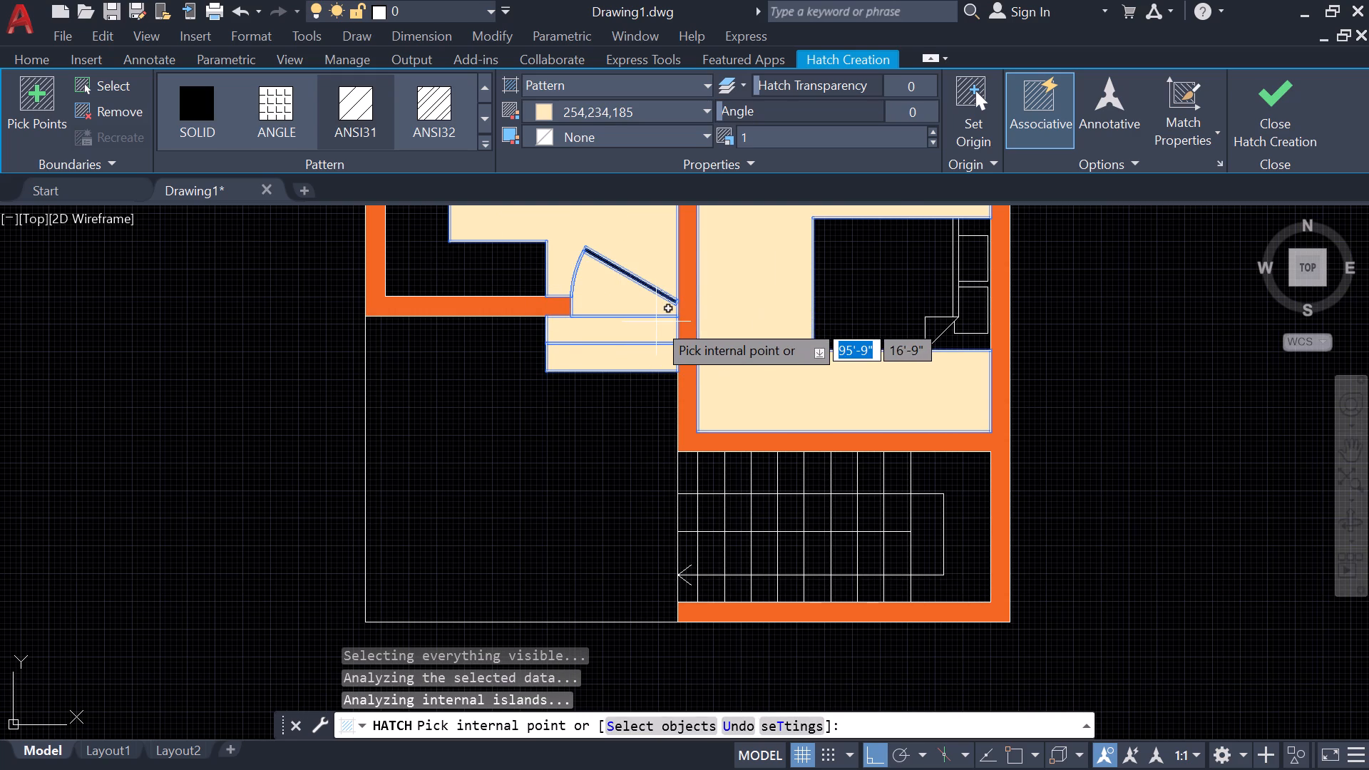
middle_click_drag(686, 340, 684, 437)
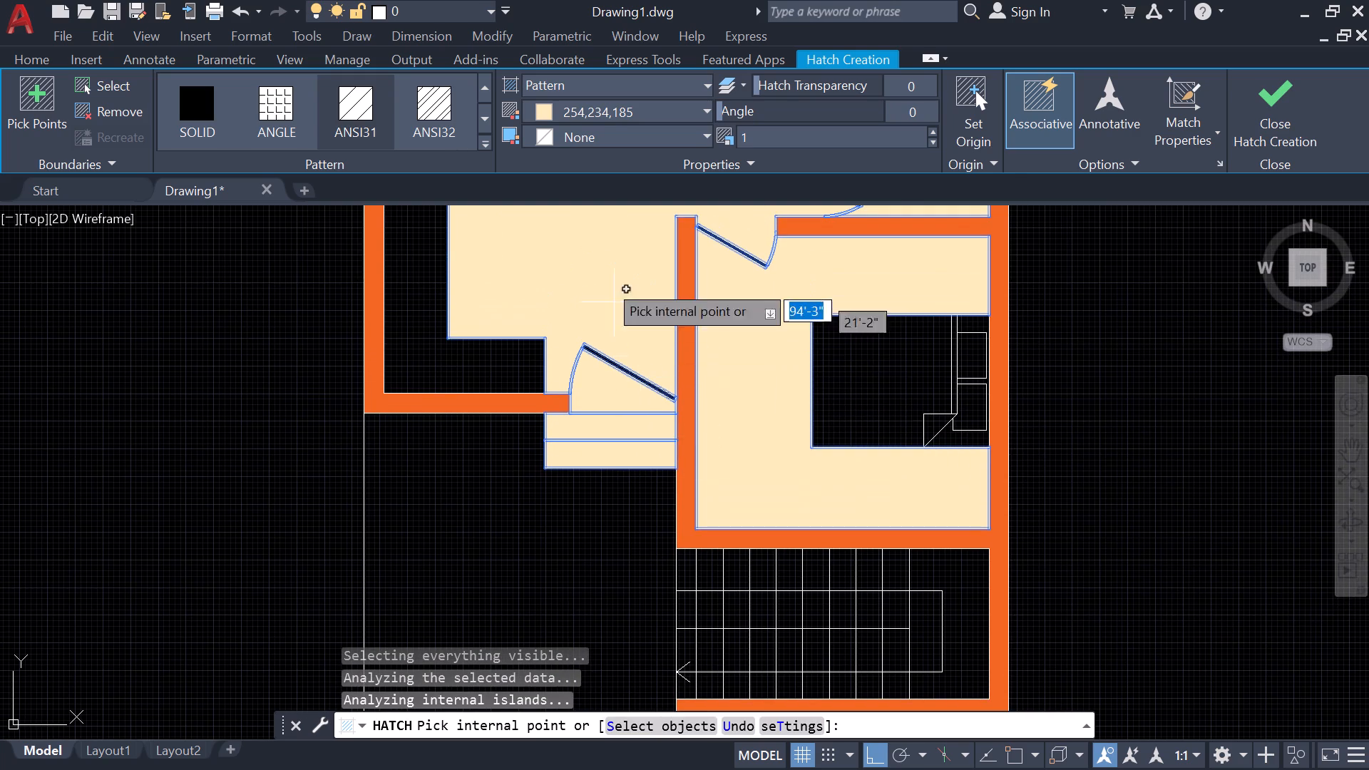
middle_click_drag(599, 264, 648, 448)
scroll(598, 279, "down", 2)
middle_click_drag(598, 250, 644, 434)
scroll(607, 367, "up", 1)
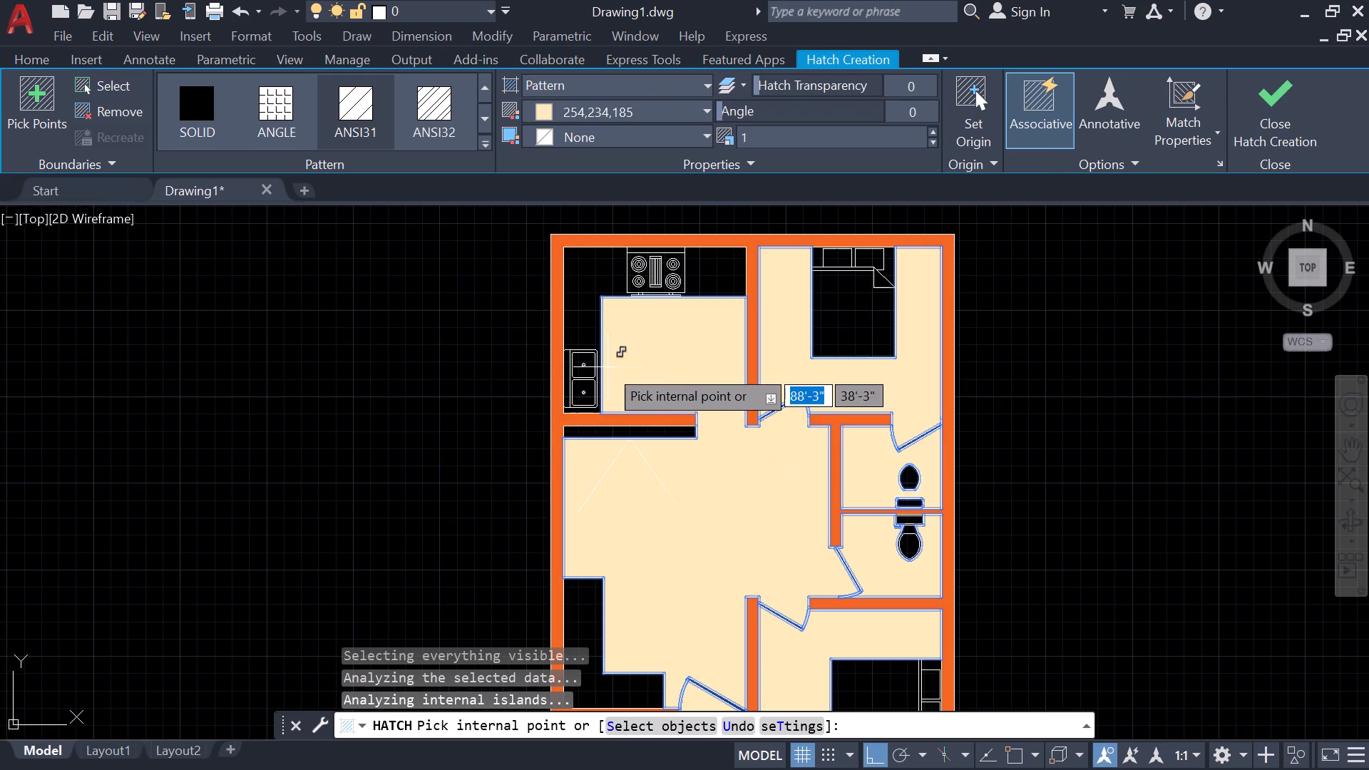
key("Escape")
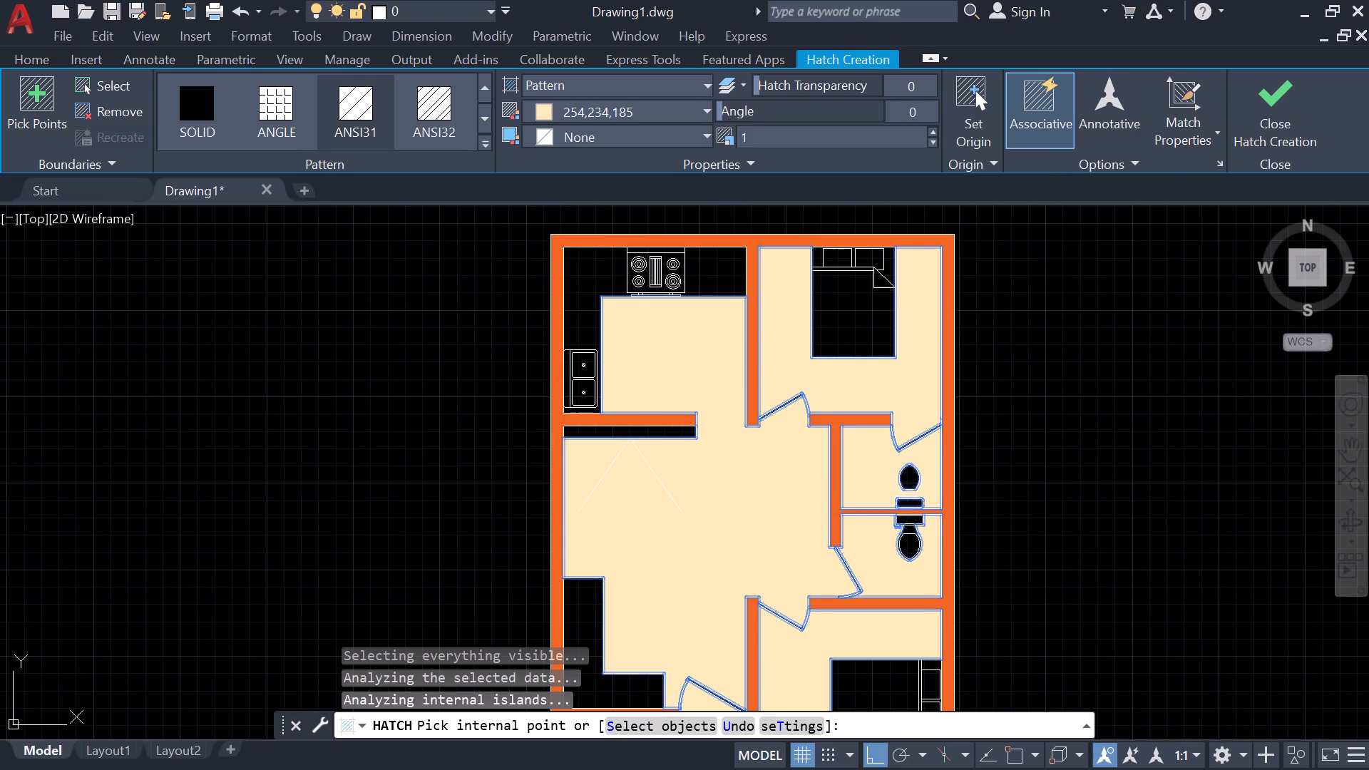
Draw a line about 5'-5" long, with Ortho off, from the diagonals' apex below the kitchen partition wall to the right diagonal's lower end.
key("l")
key("space")
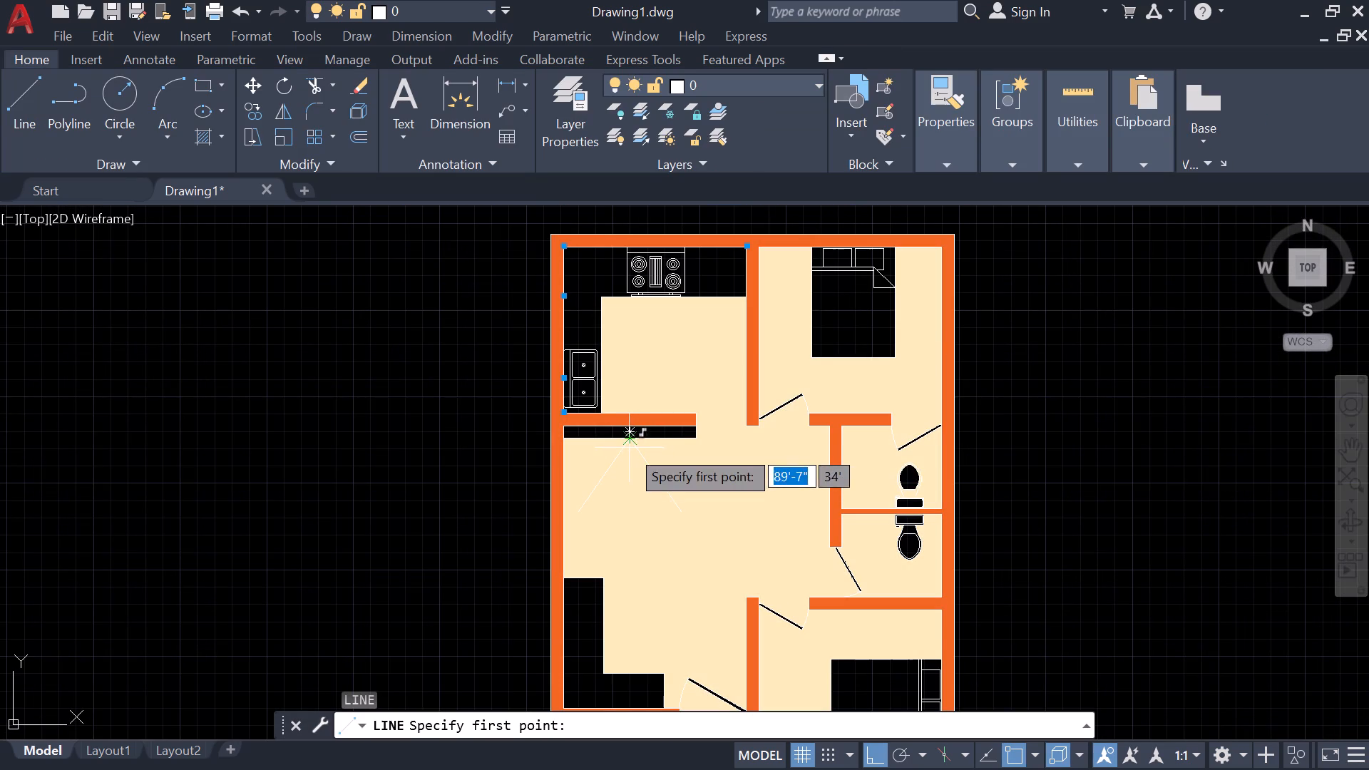
scroll(625, 443, "up", 5)
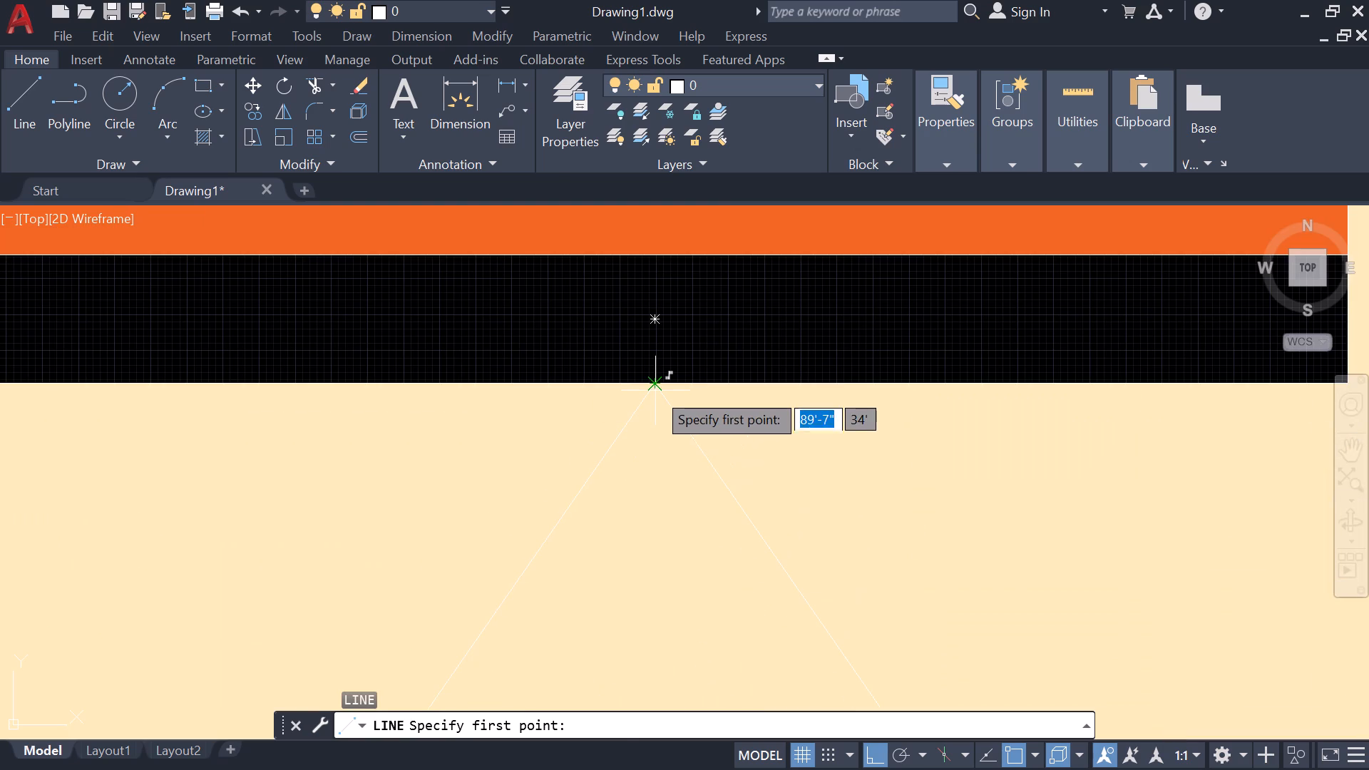
left_click(657, 391)
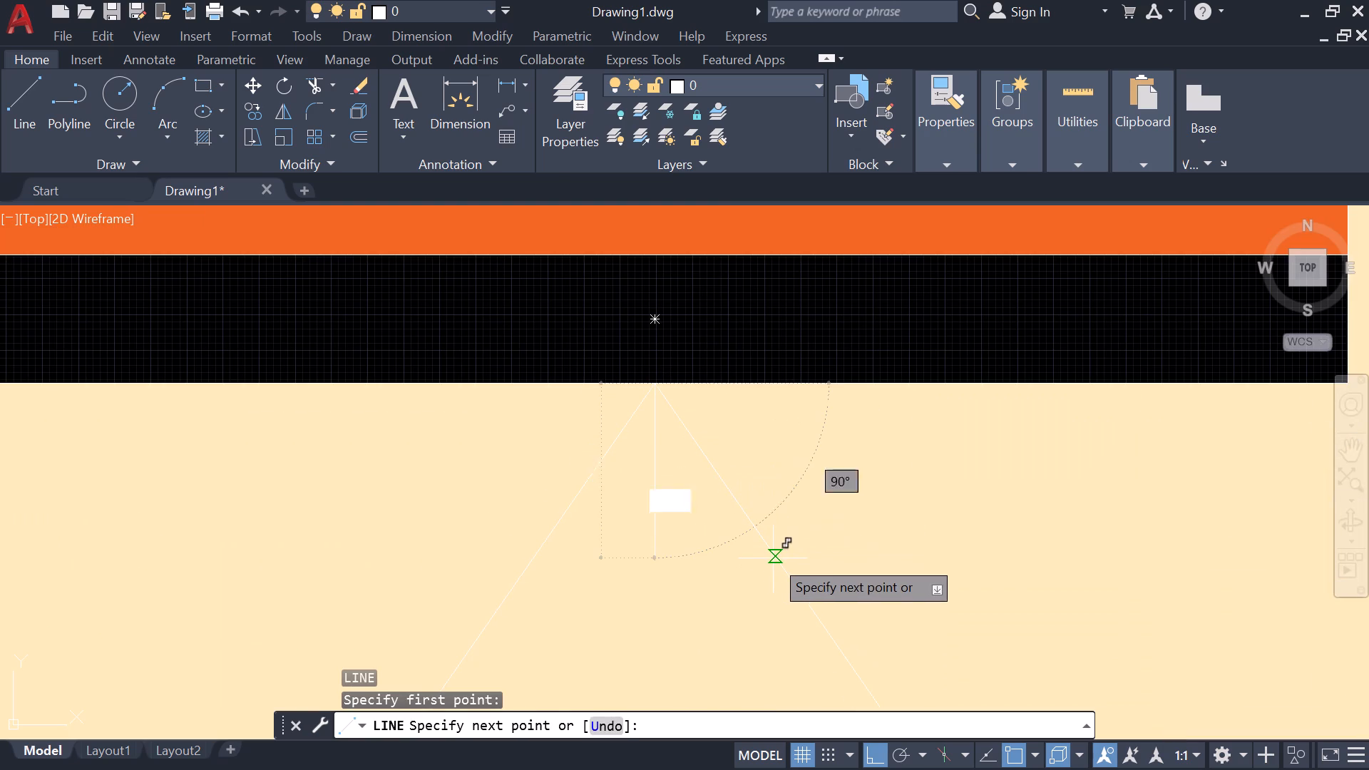
key("shift+F8")
scroll(747, 611, "down", 2)
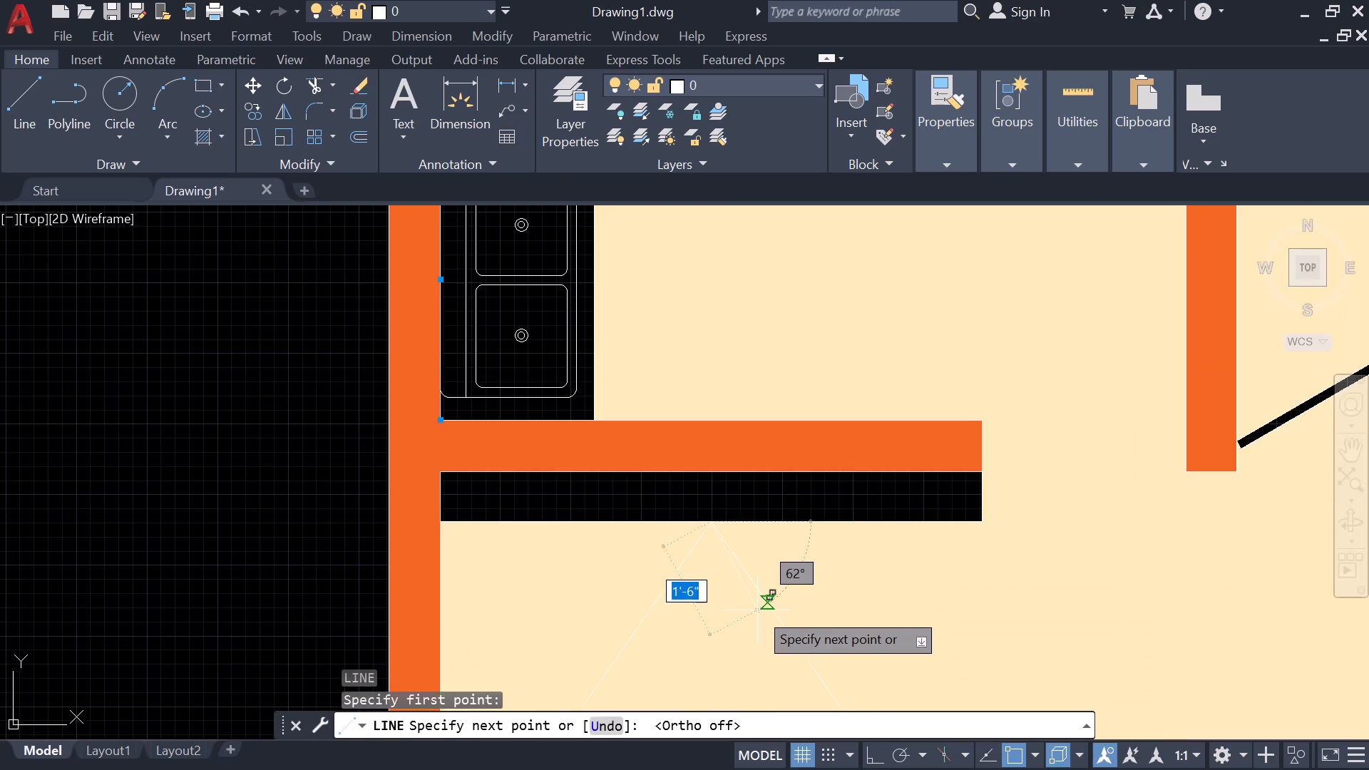
middle_click_drag(757, 607, 680, 401)
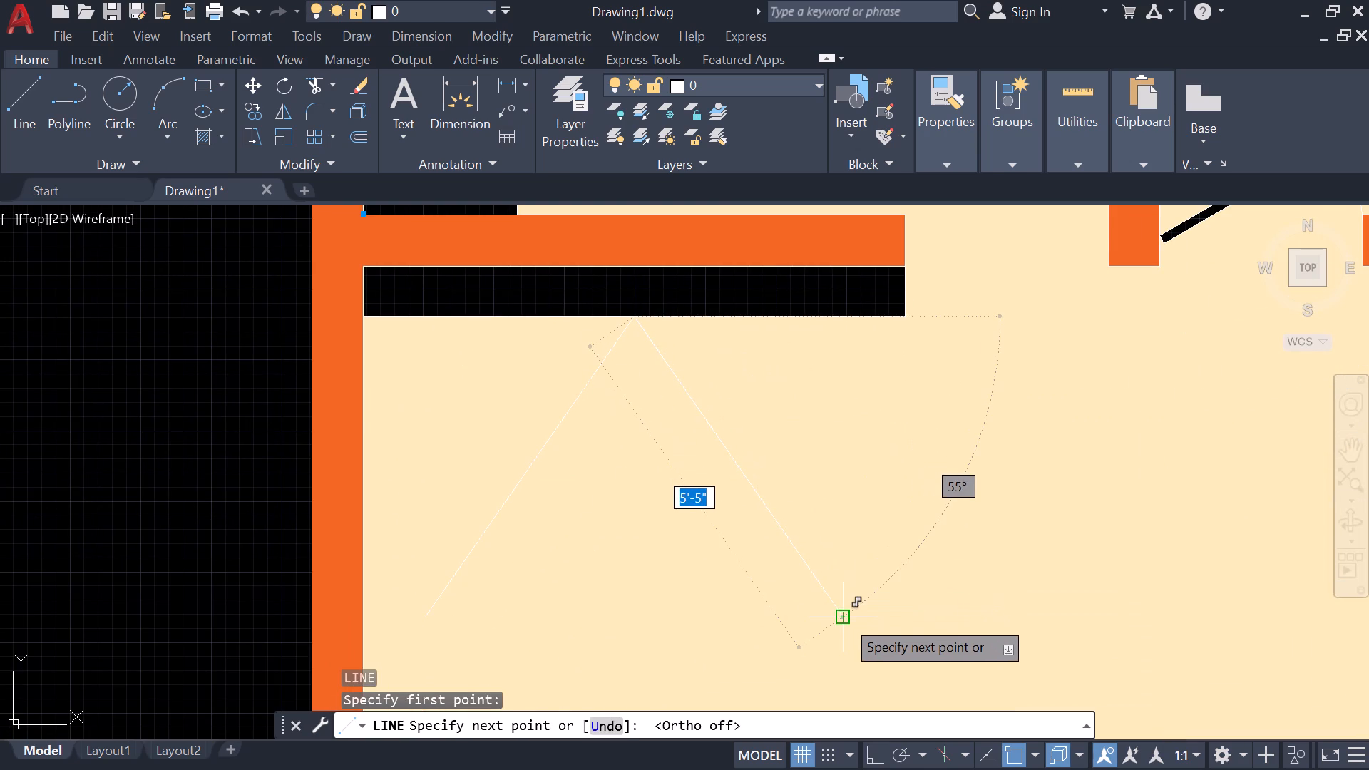
left_click(844, 620)
key("Escape")
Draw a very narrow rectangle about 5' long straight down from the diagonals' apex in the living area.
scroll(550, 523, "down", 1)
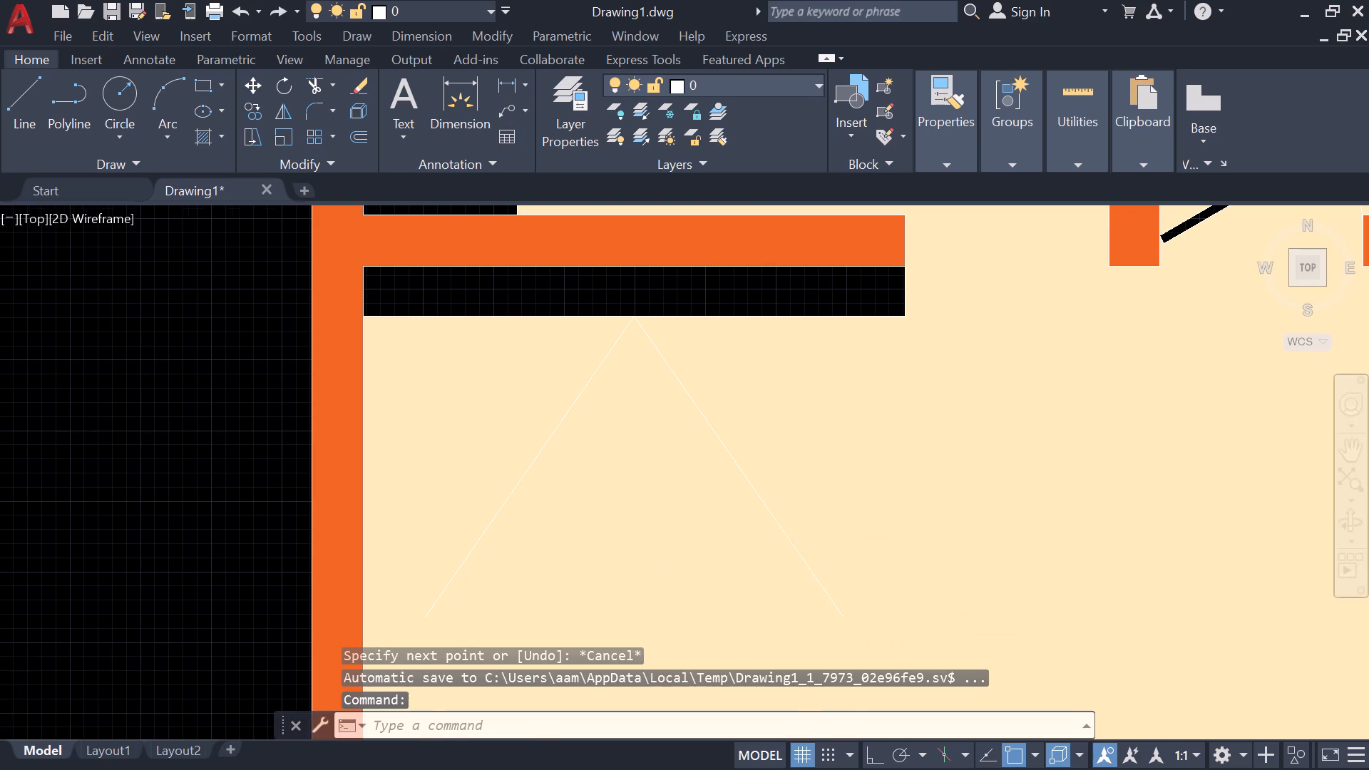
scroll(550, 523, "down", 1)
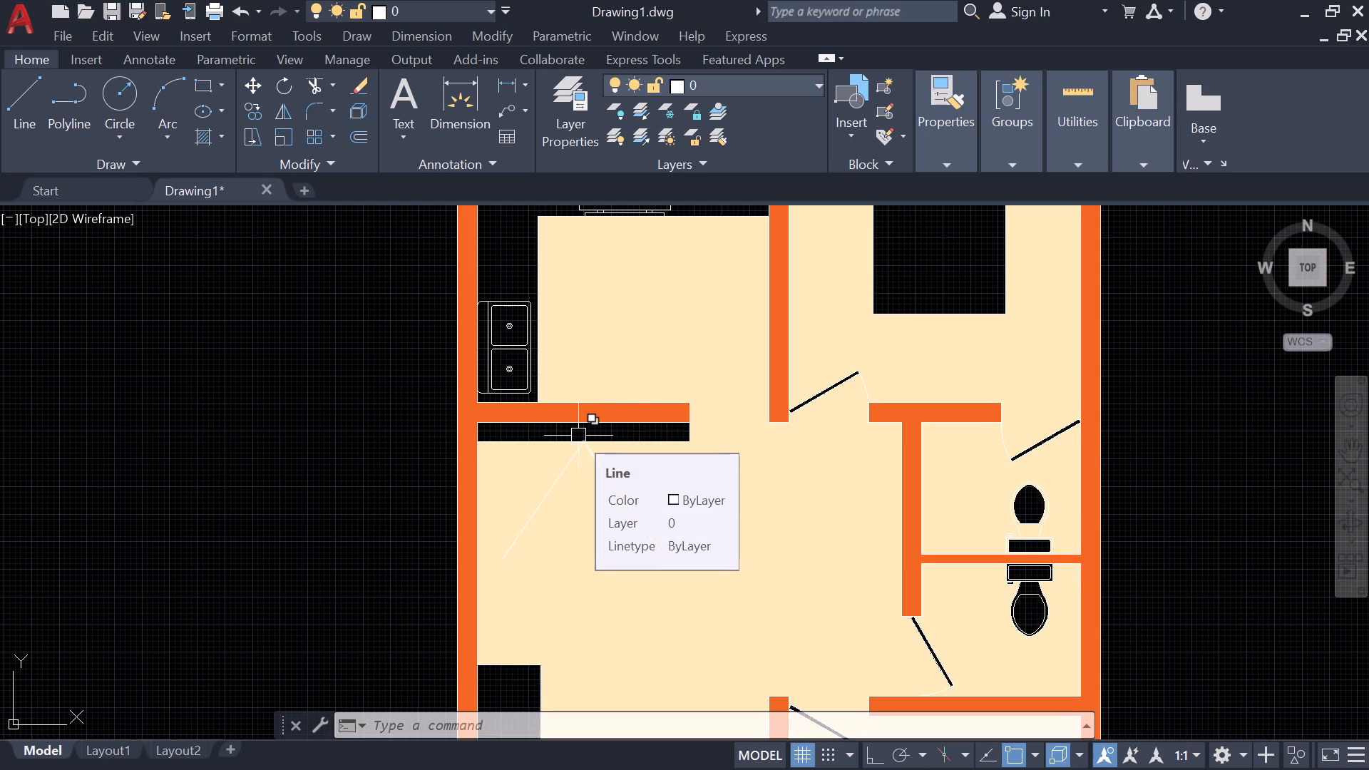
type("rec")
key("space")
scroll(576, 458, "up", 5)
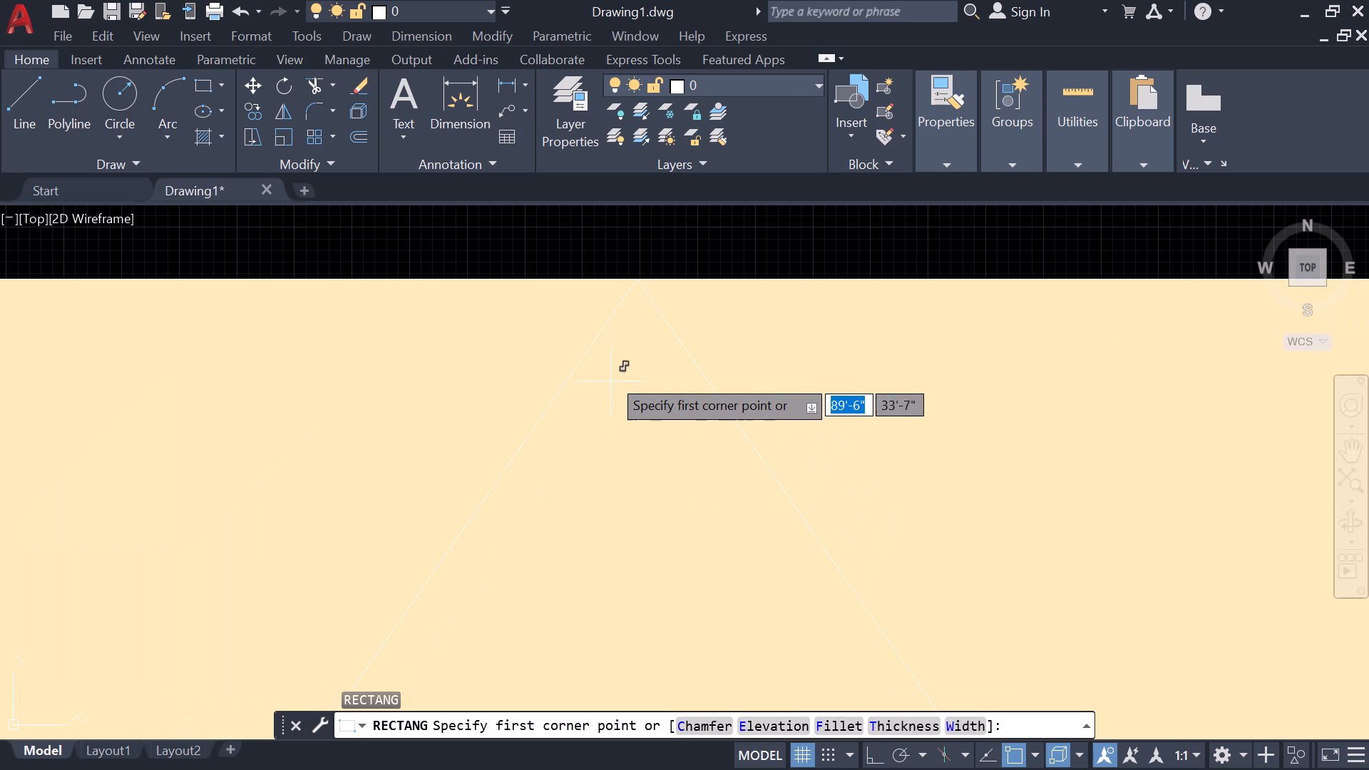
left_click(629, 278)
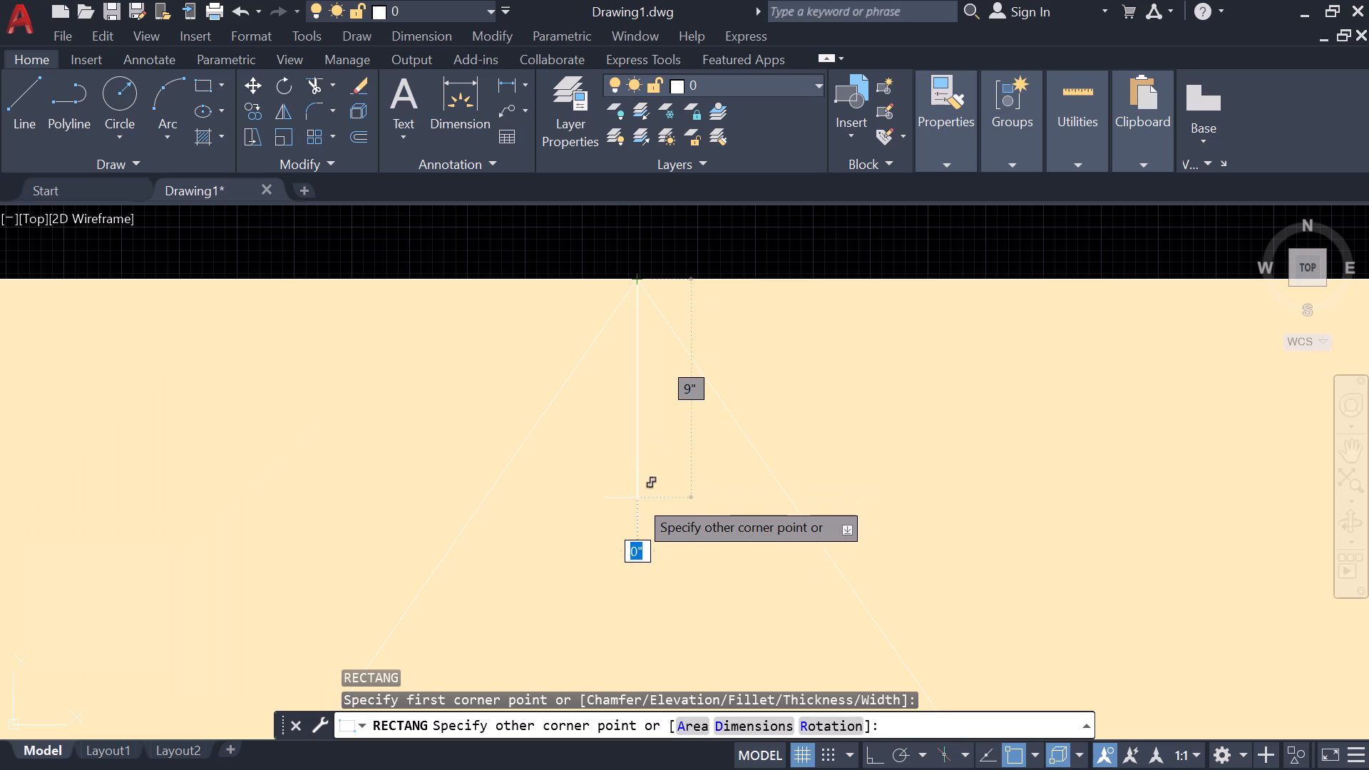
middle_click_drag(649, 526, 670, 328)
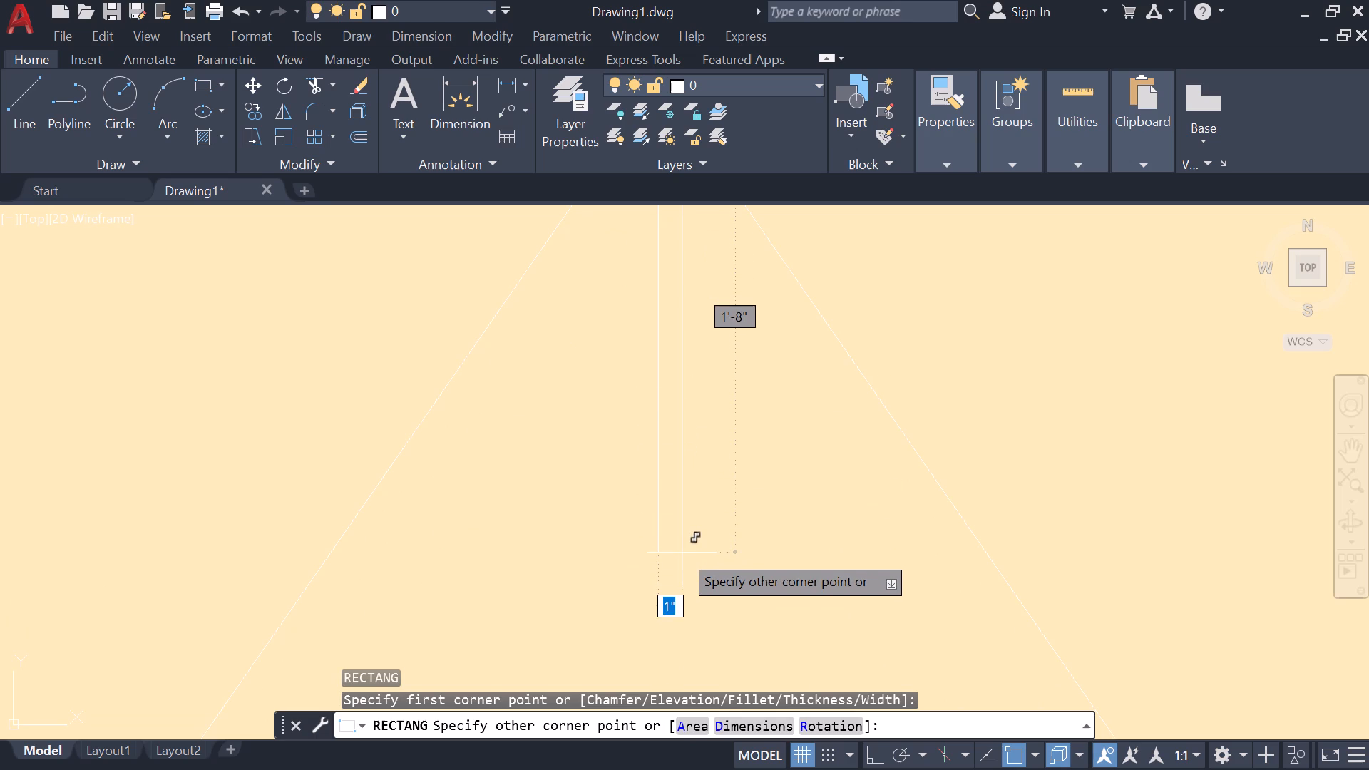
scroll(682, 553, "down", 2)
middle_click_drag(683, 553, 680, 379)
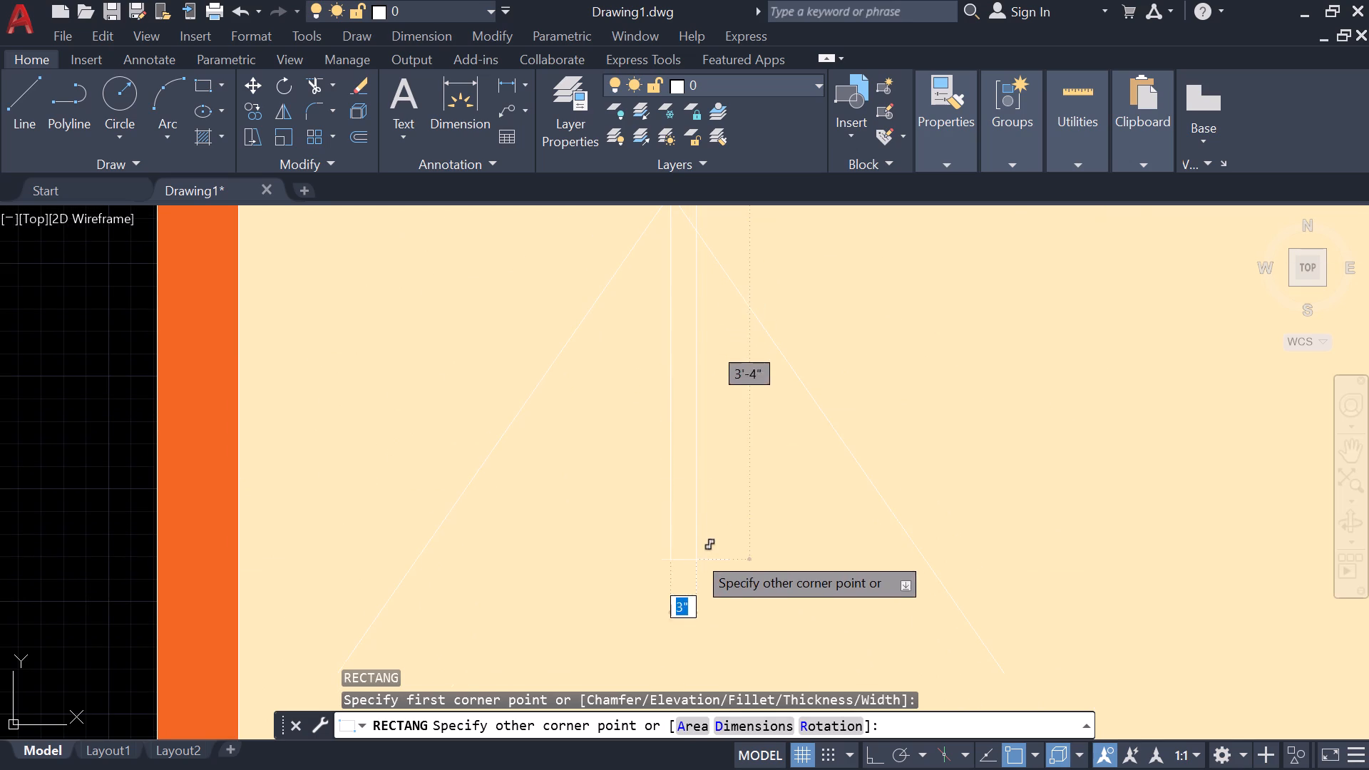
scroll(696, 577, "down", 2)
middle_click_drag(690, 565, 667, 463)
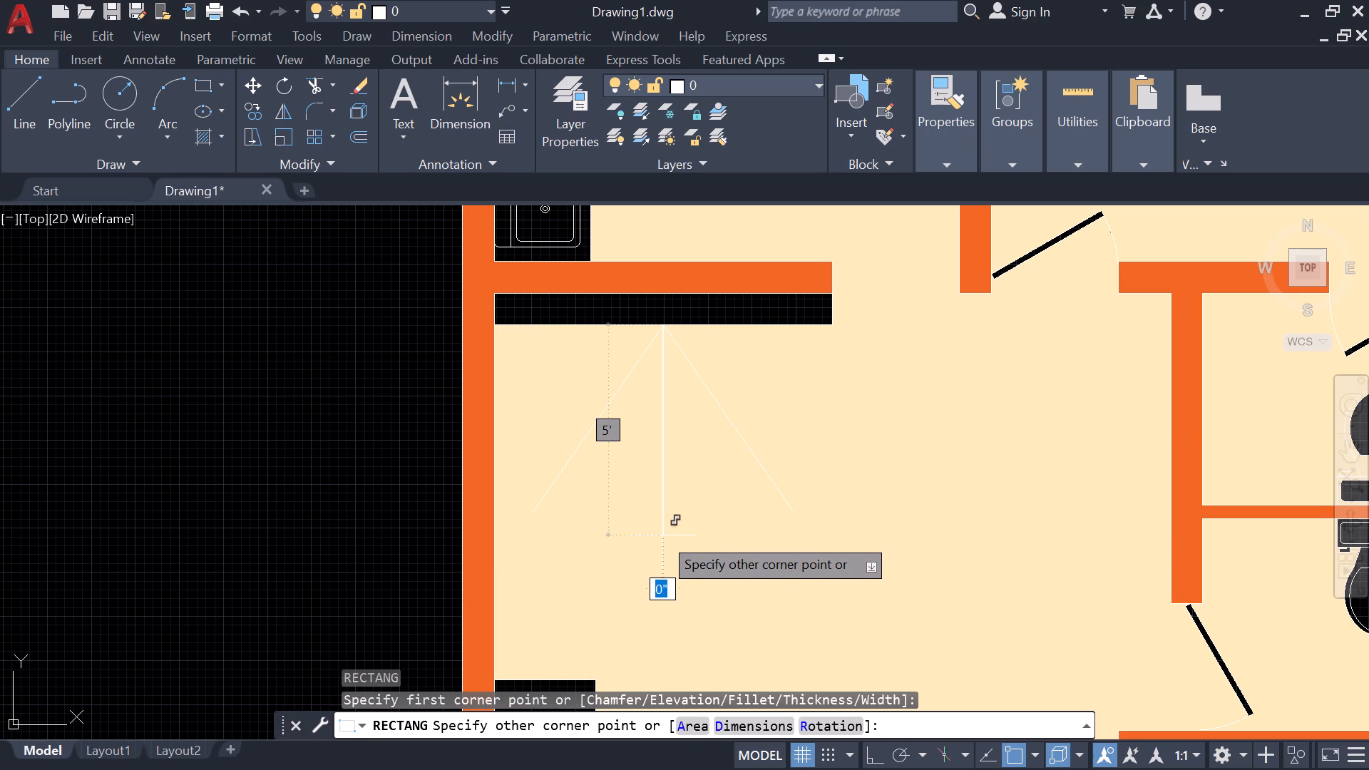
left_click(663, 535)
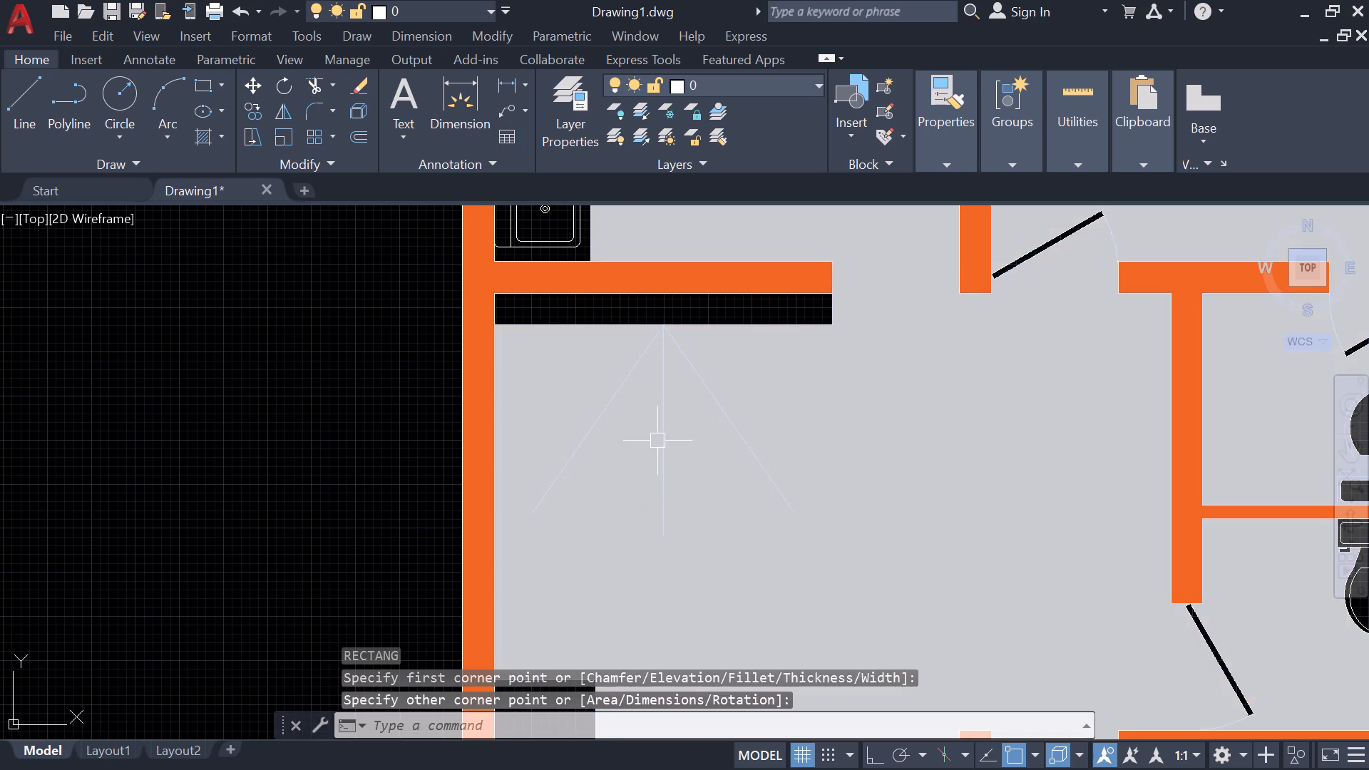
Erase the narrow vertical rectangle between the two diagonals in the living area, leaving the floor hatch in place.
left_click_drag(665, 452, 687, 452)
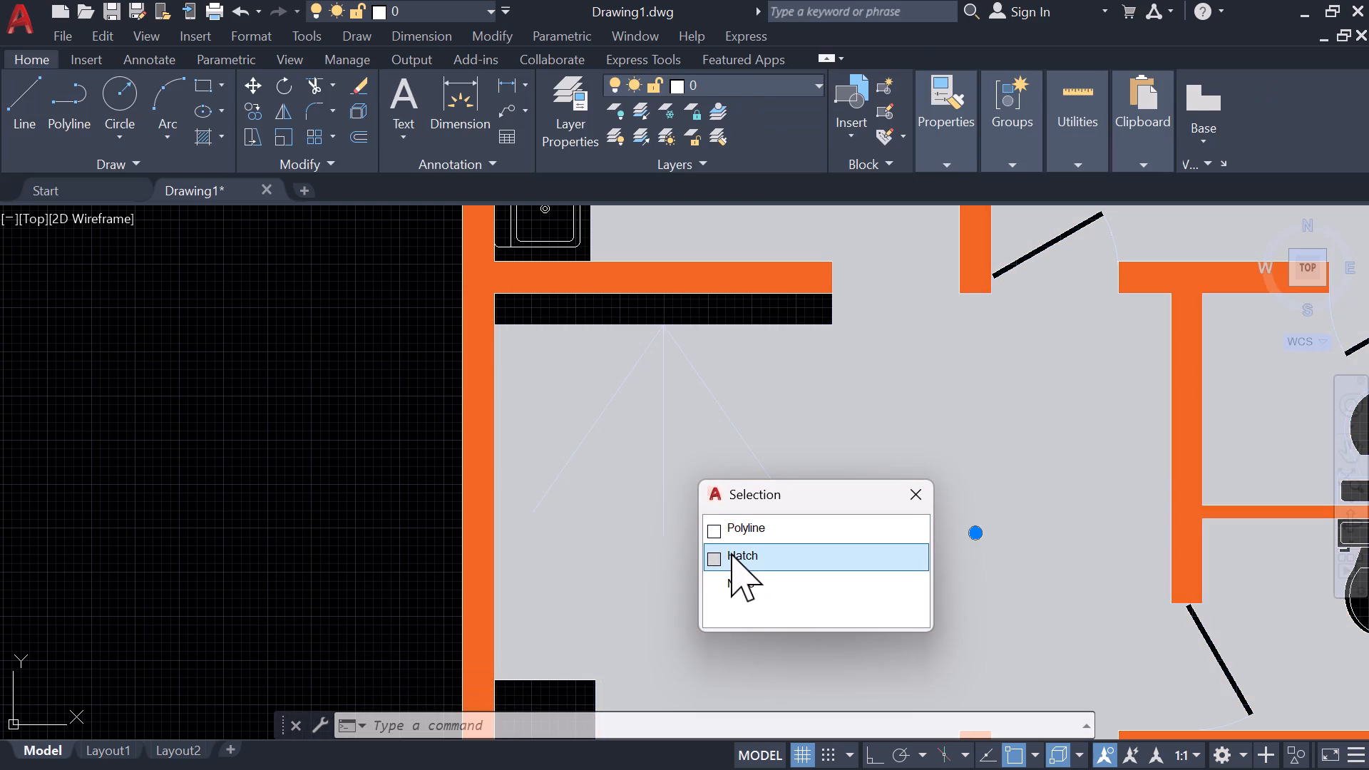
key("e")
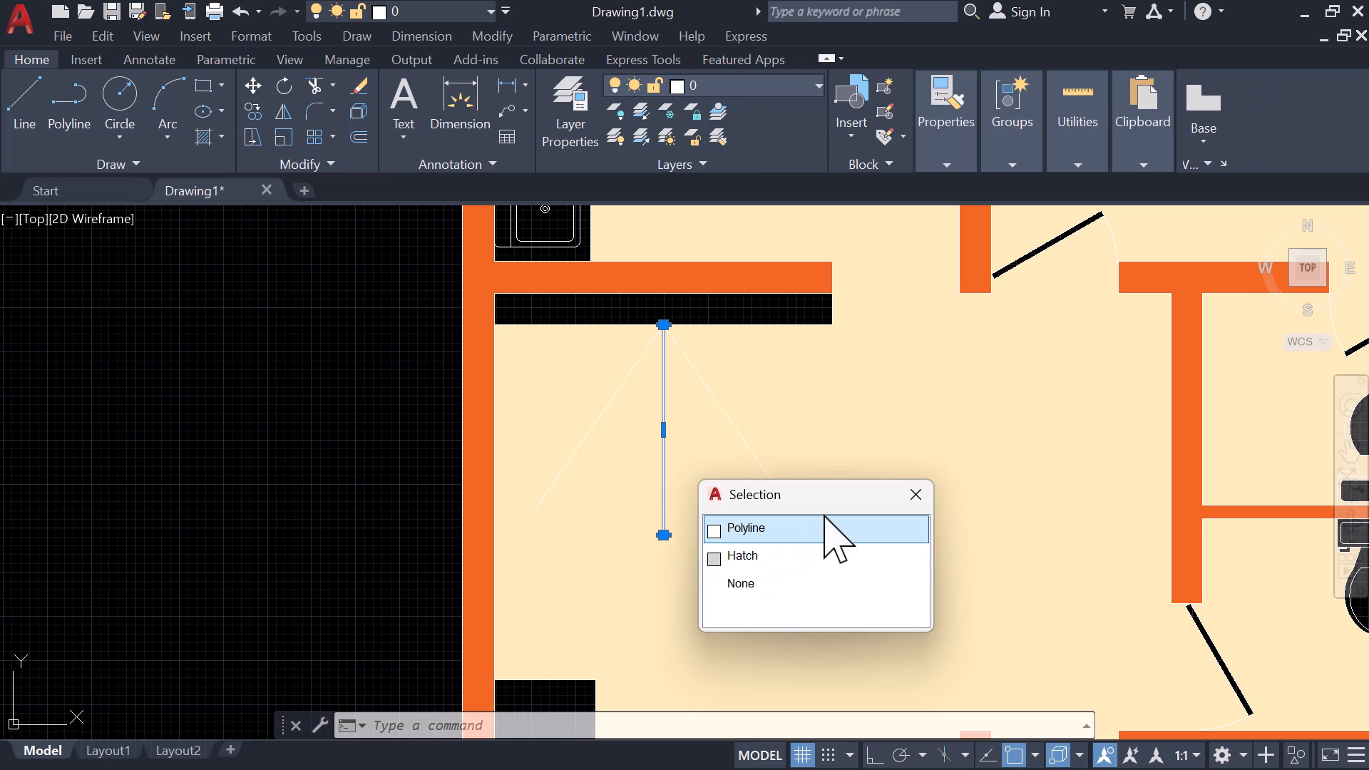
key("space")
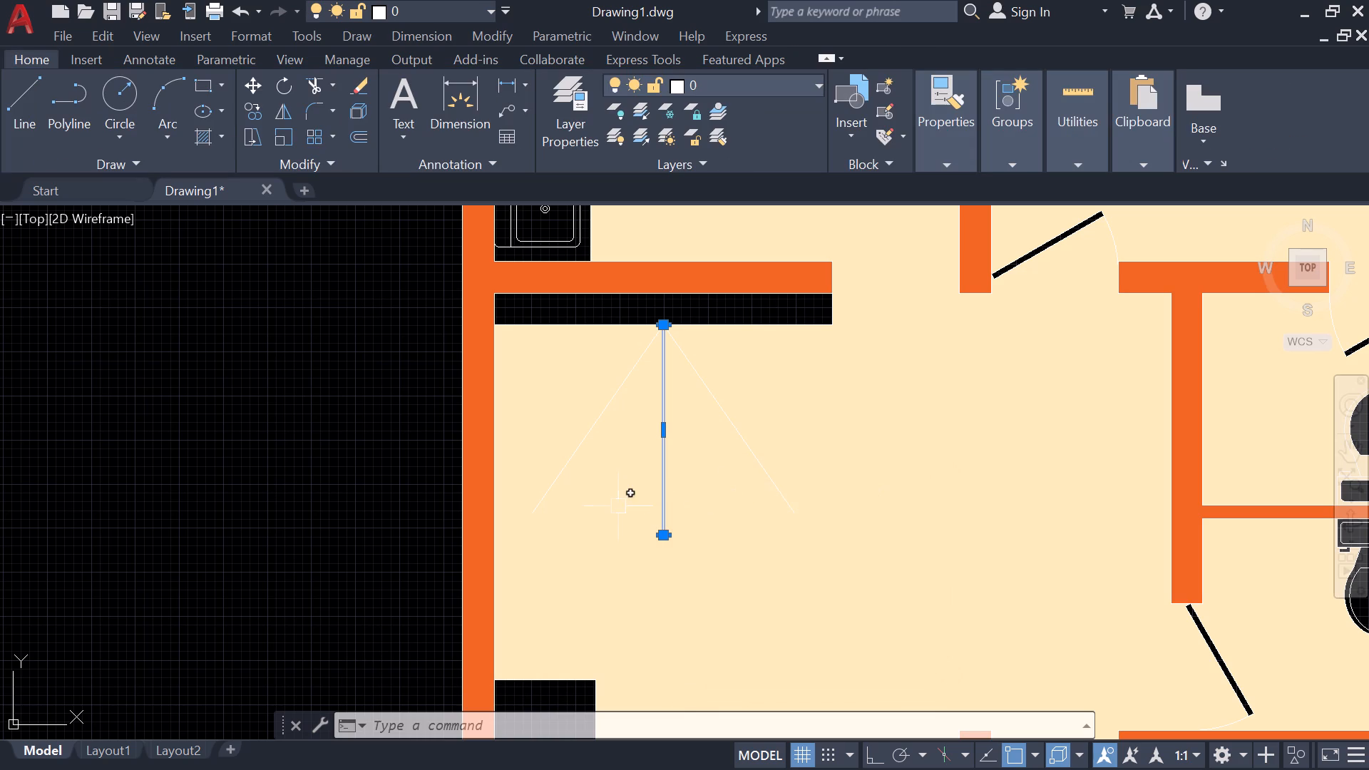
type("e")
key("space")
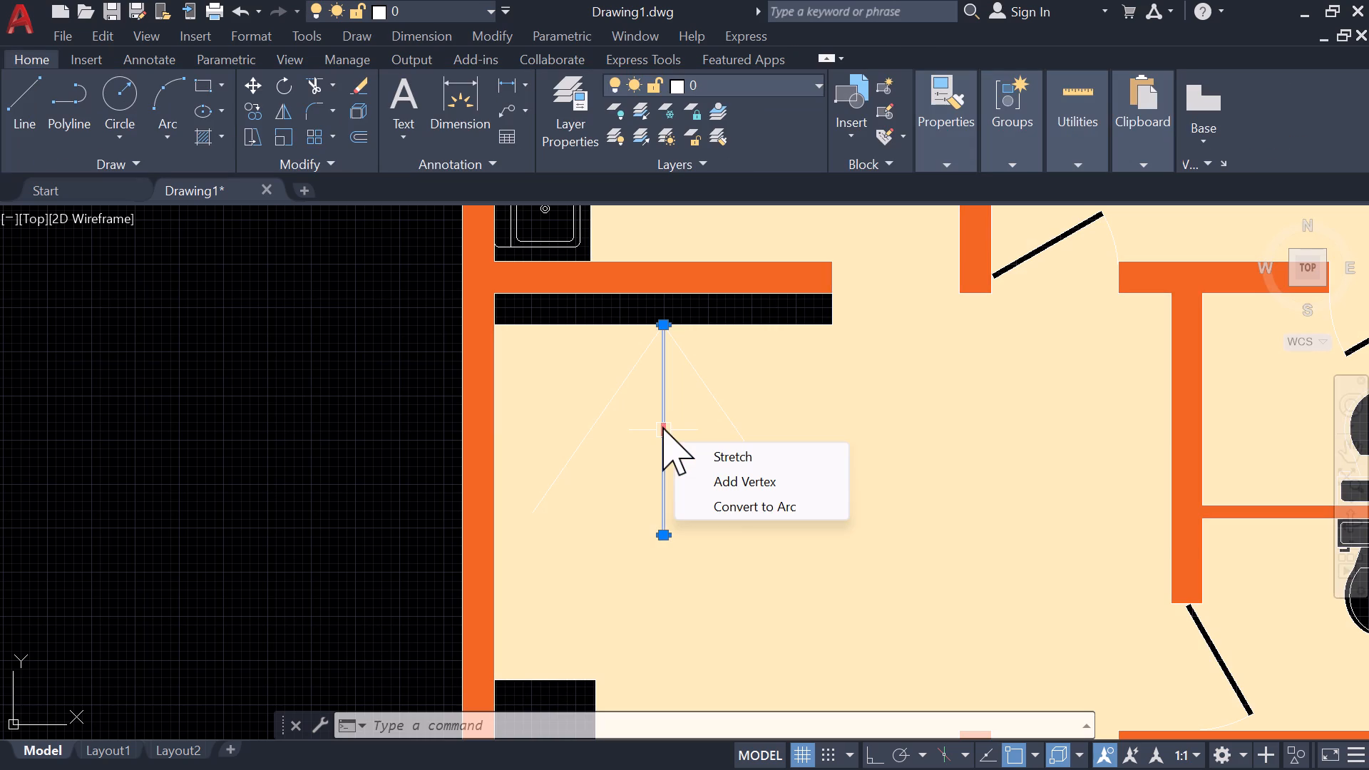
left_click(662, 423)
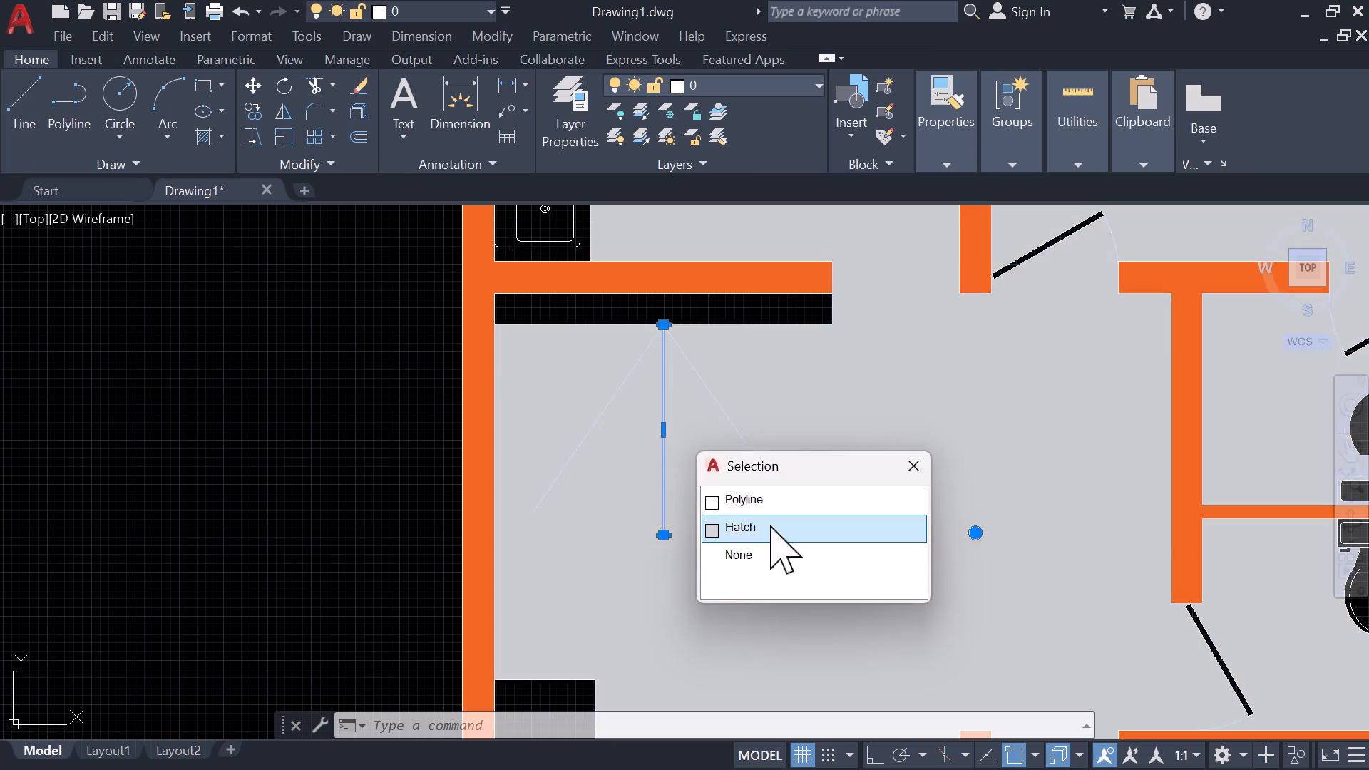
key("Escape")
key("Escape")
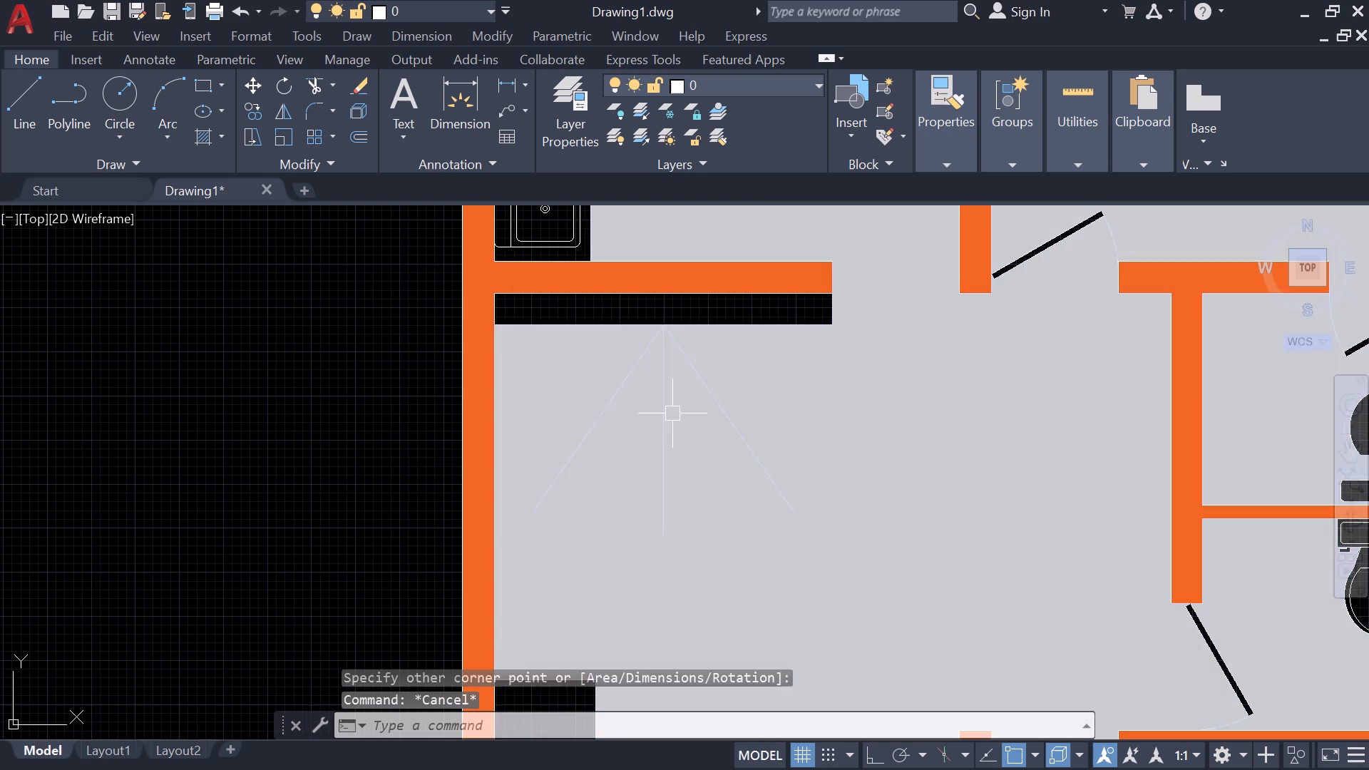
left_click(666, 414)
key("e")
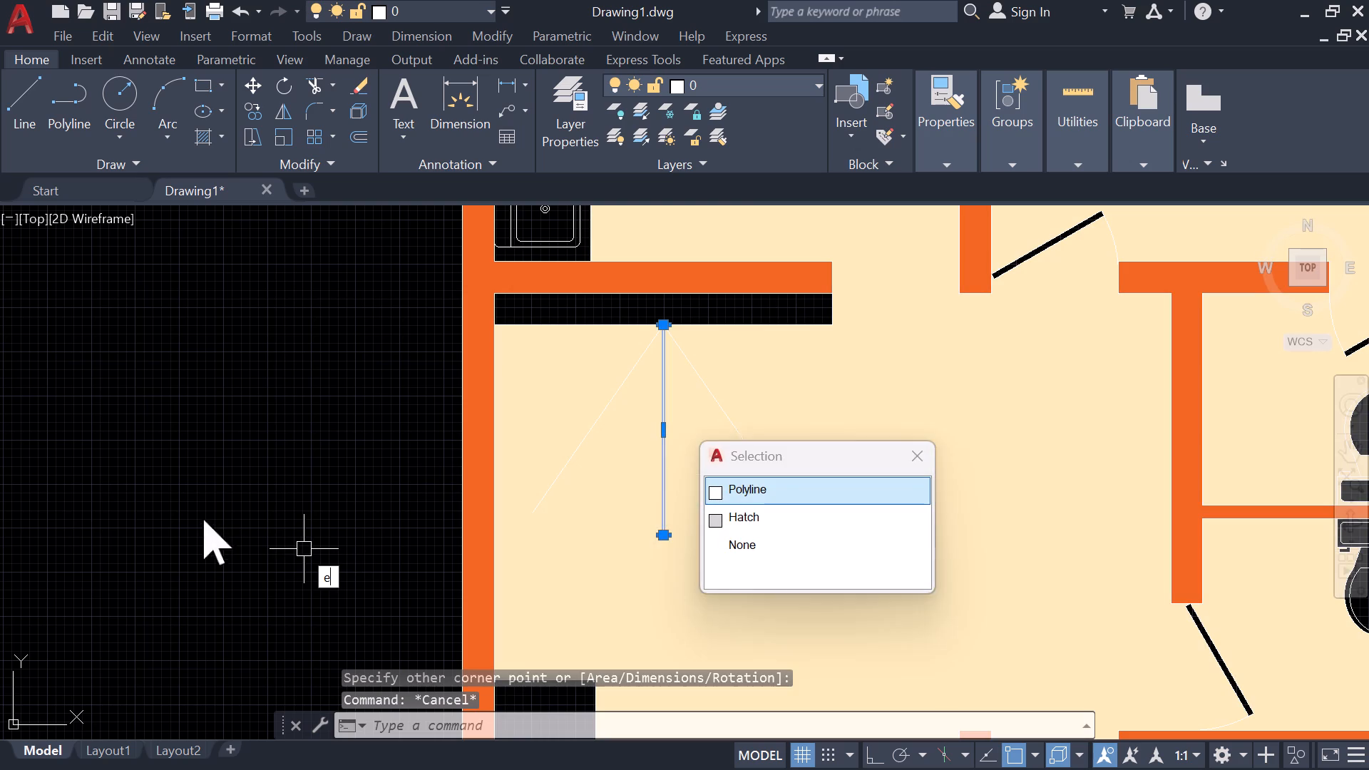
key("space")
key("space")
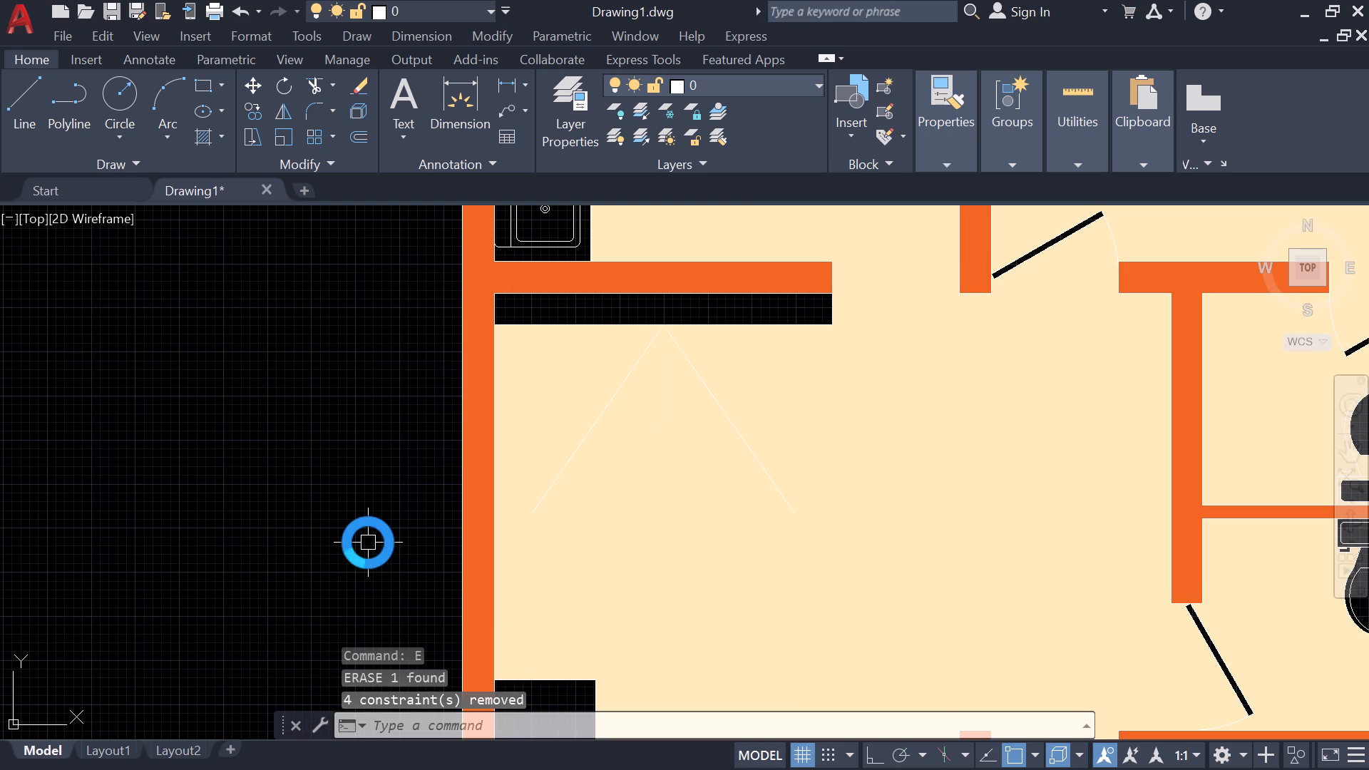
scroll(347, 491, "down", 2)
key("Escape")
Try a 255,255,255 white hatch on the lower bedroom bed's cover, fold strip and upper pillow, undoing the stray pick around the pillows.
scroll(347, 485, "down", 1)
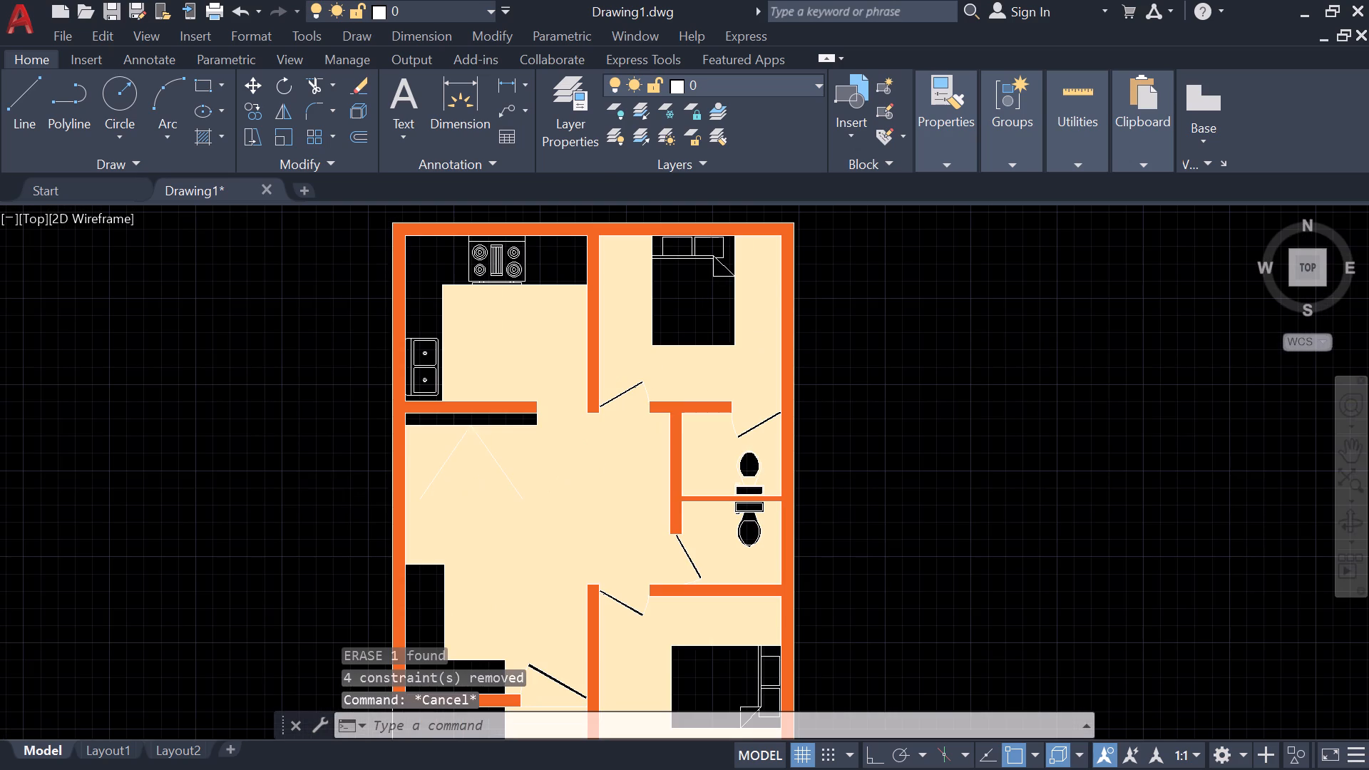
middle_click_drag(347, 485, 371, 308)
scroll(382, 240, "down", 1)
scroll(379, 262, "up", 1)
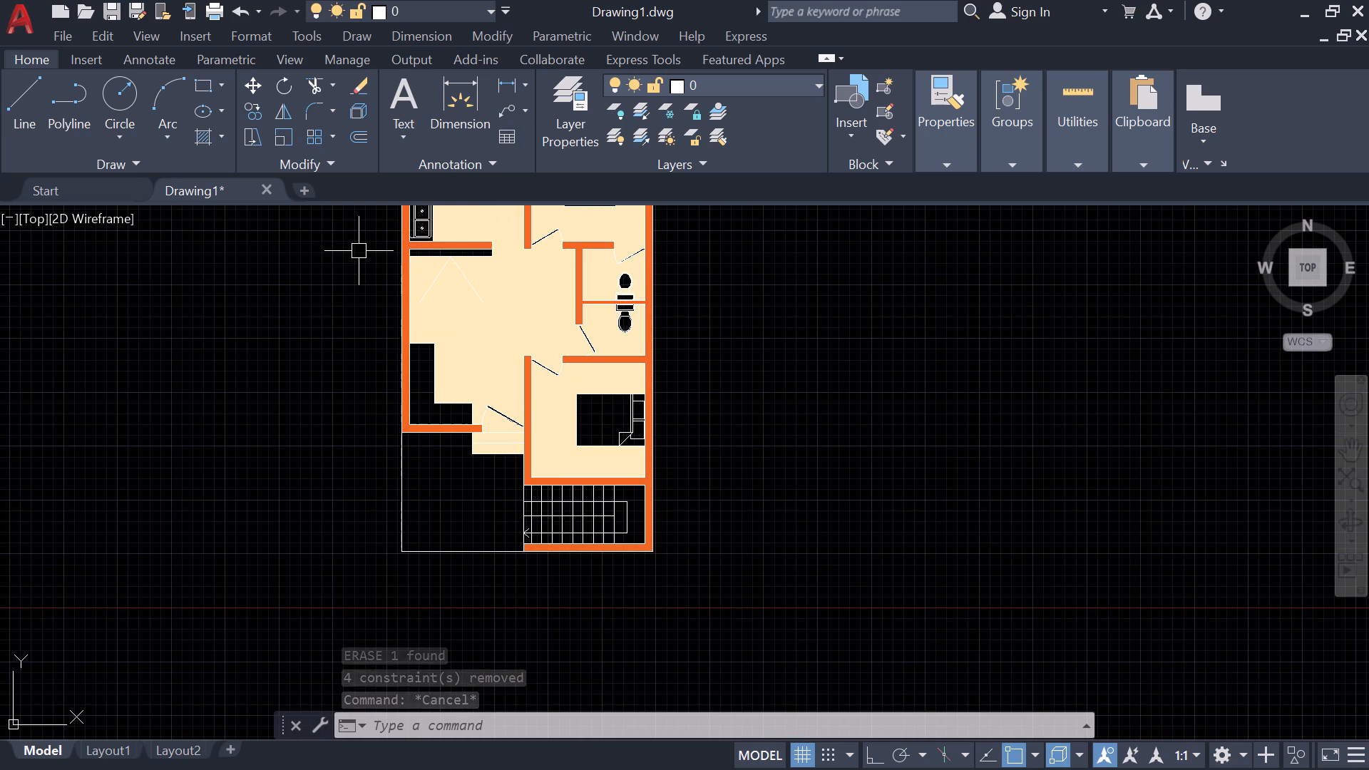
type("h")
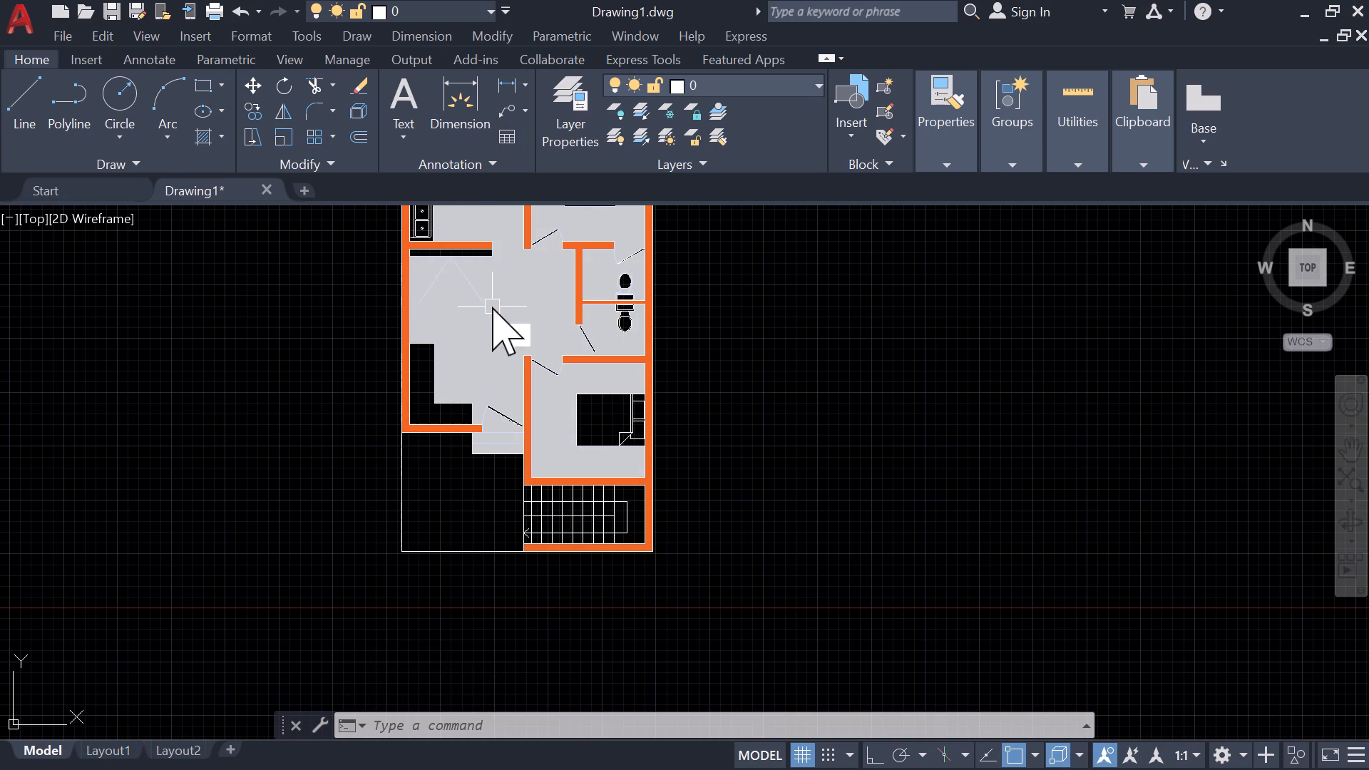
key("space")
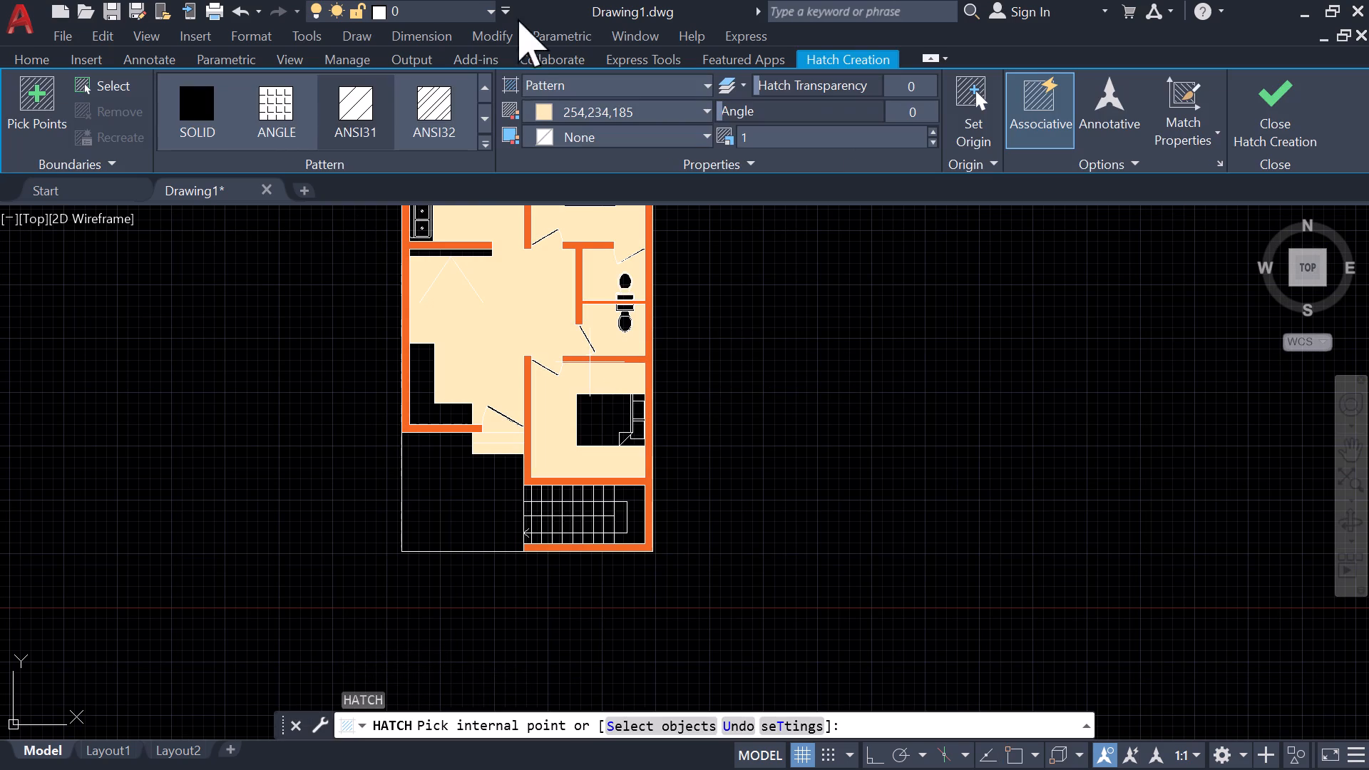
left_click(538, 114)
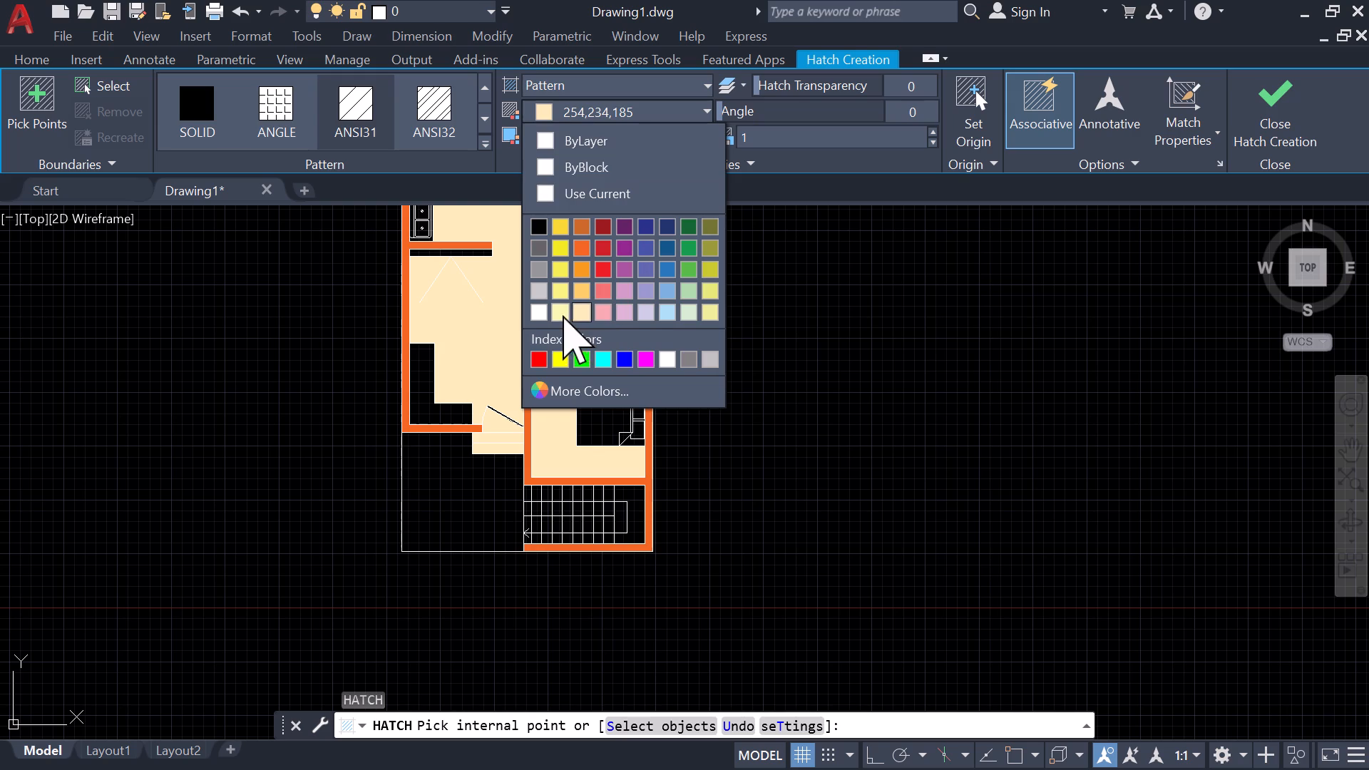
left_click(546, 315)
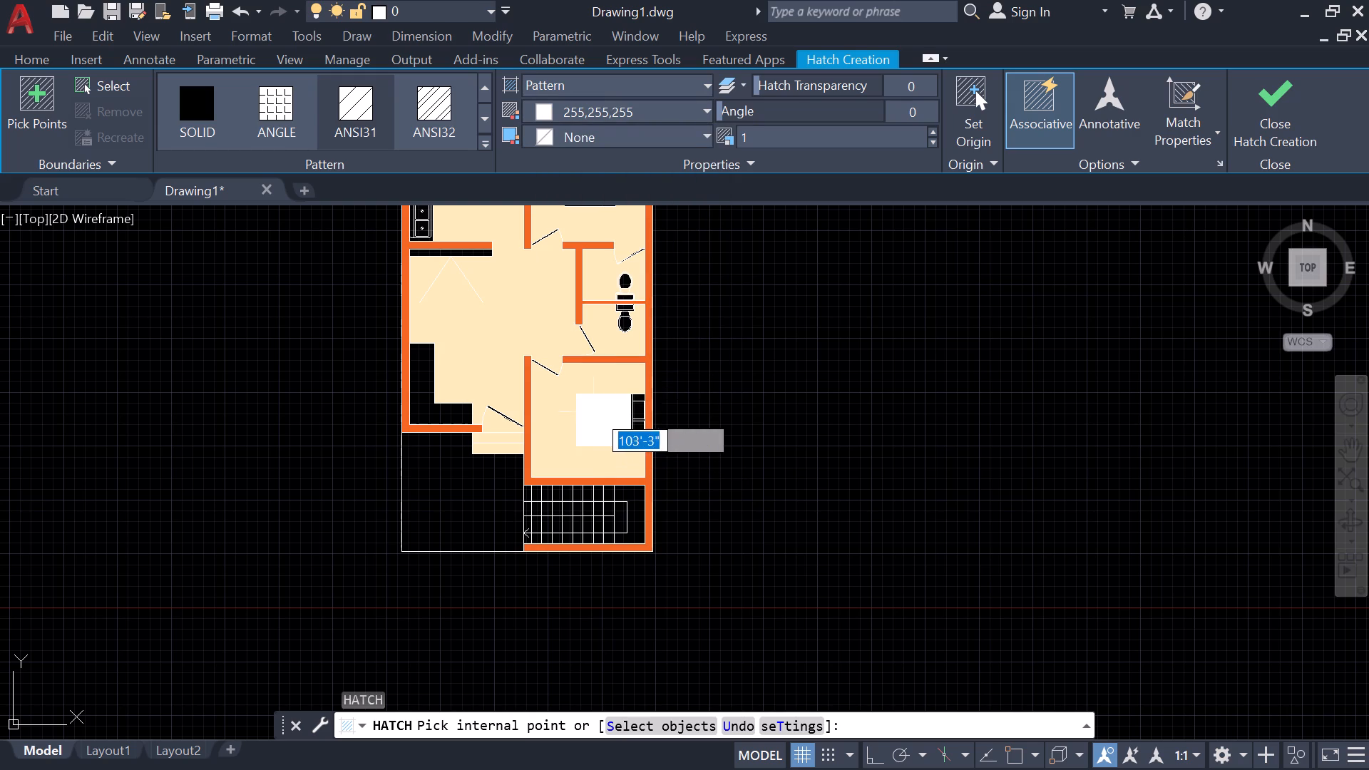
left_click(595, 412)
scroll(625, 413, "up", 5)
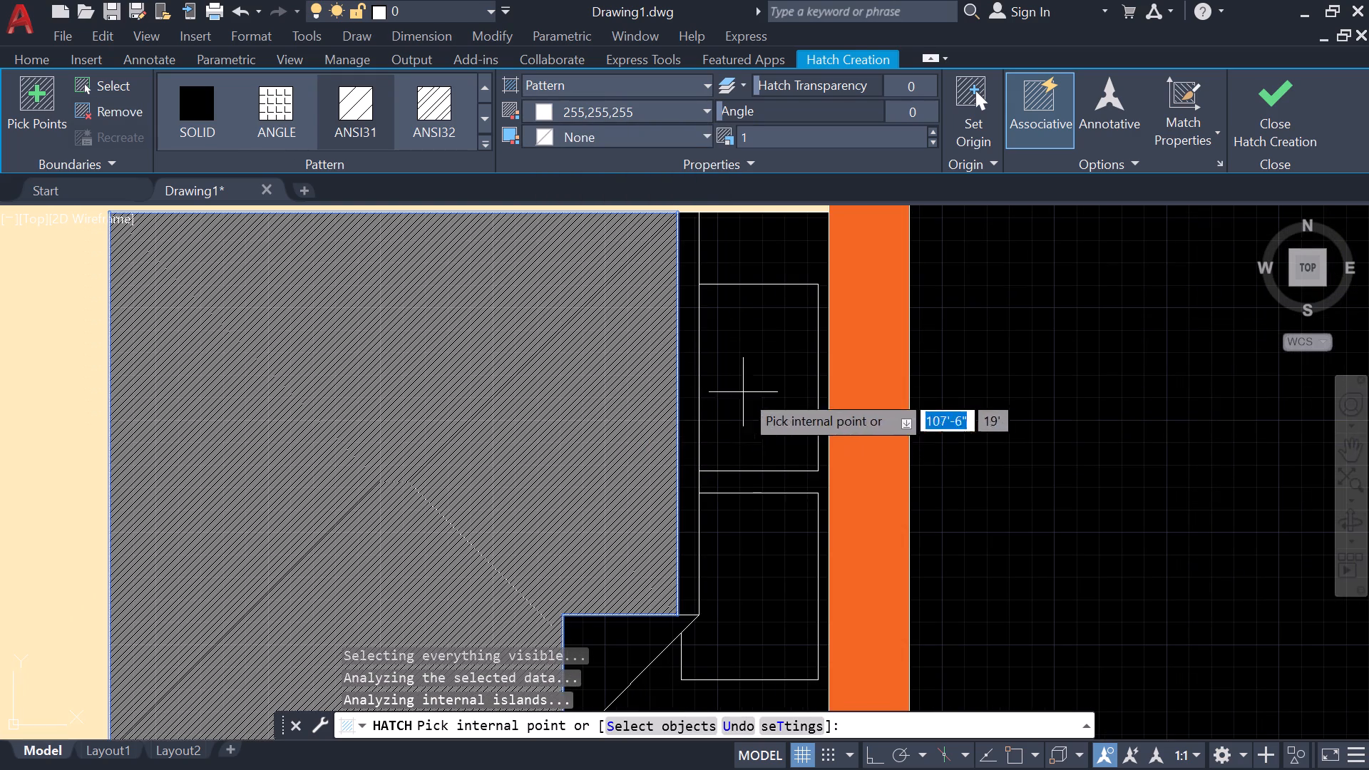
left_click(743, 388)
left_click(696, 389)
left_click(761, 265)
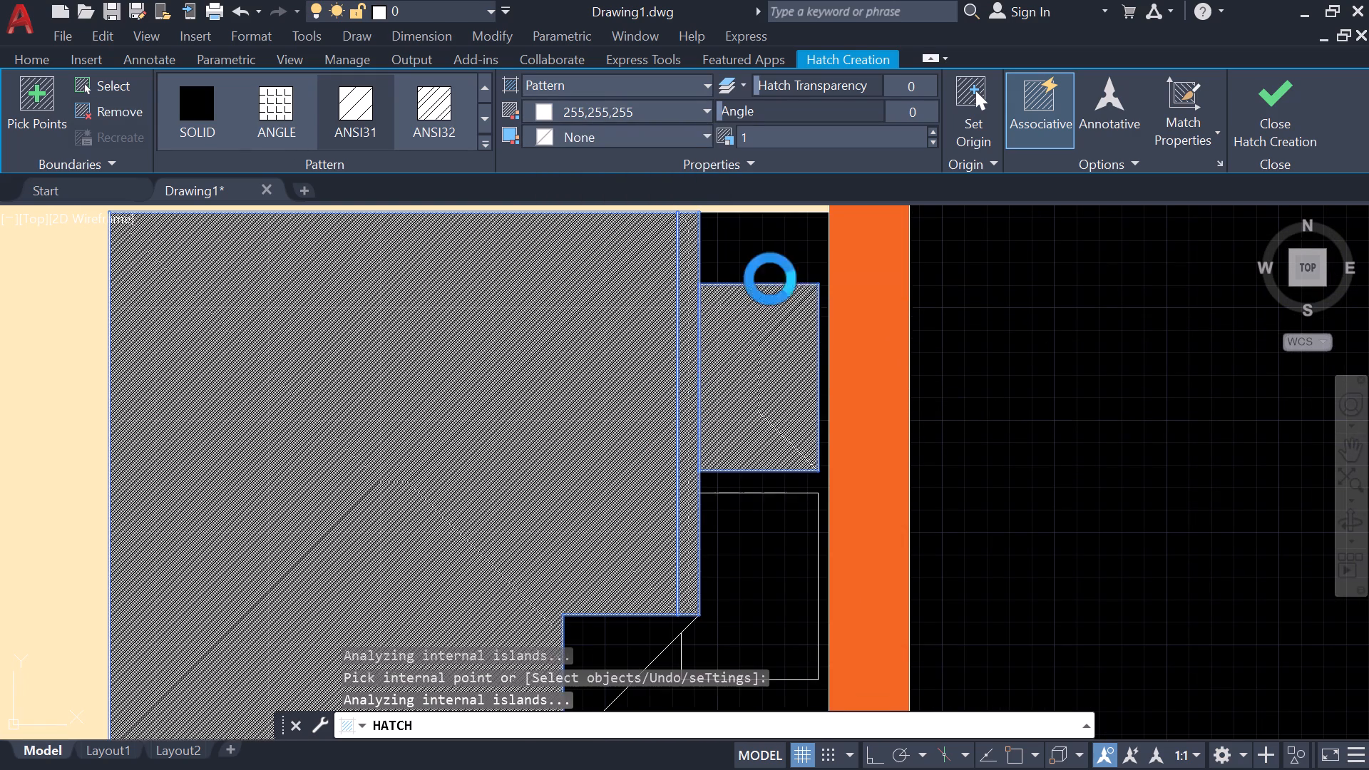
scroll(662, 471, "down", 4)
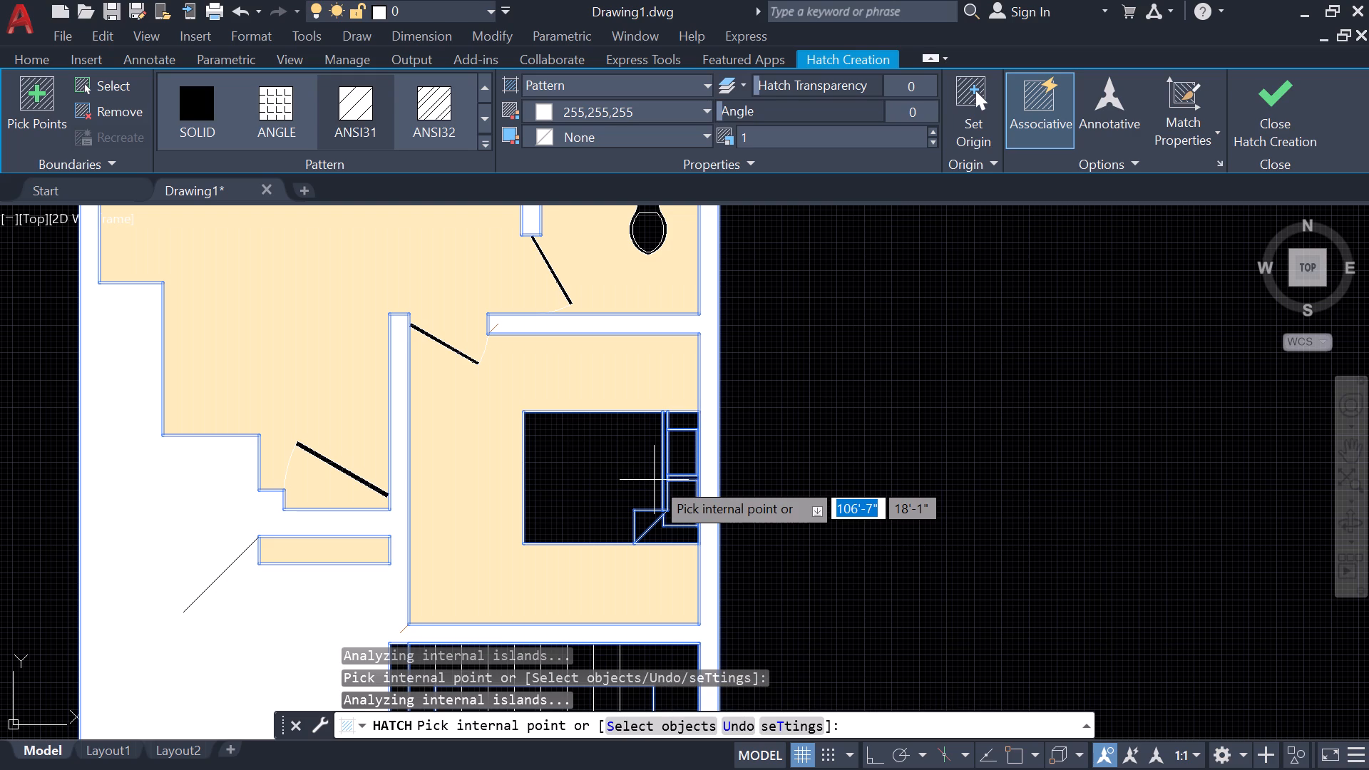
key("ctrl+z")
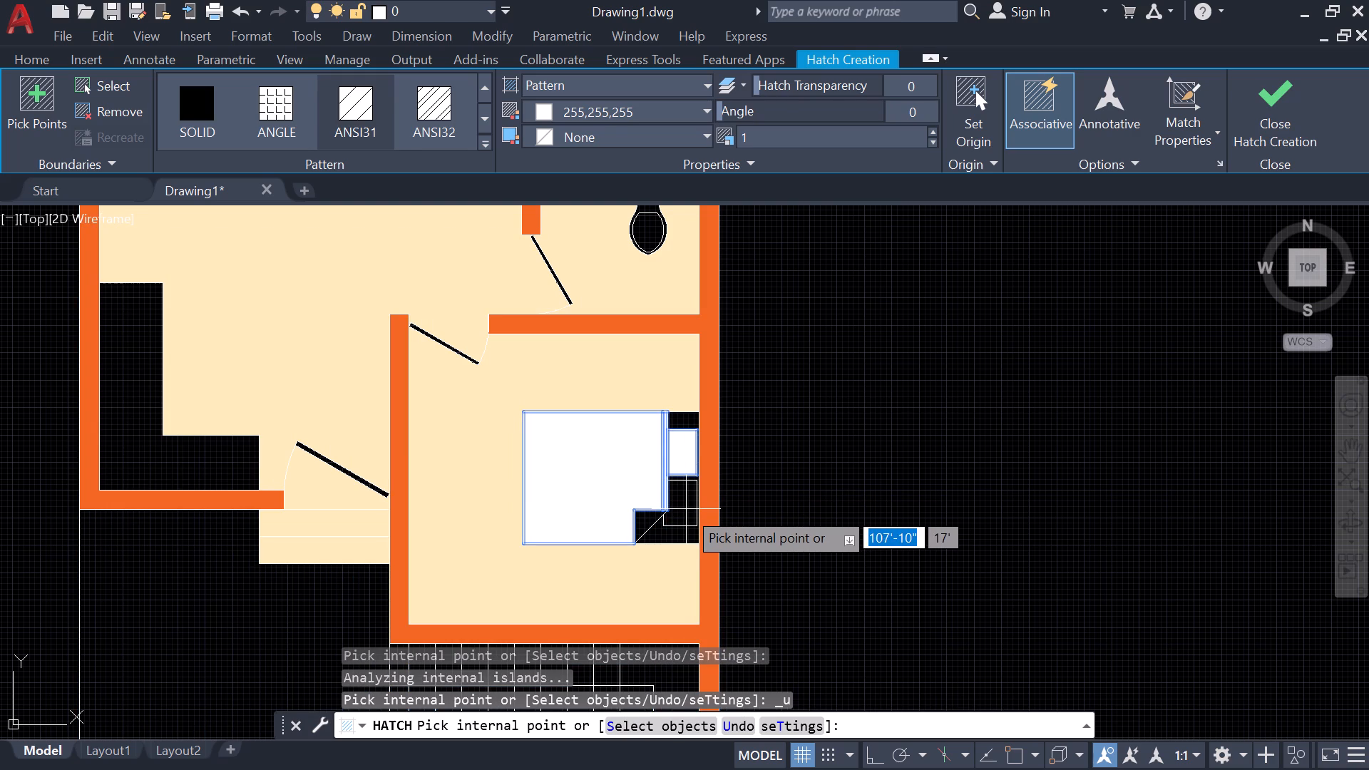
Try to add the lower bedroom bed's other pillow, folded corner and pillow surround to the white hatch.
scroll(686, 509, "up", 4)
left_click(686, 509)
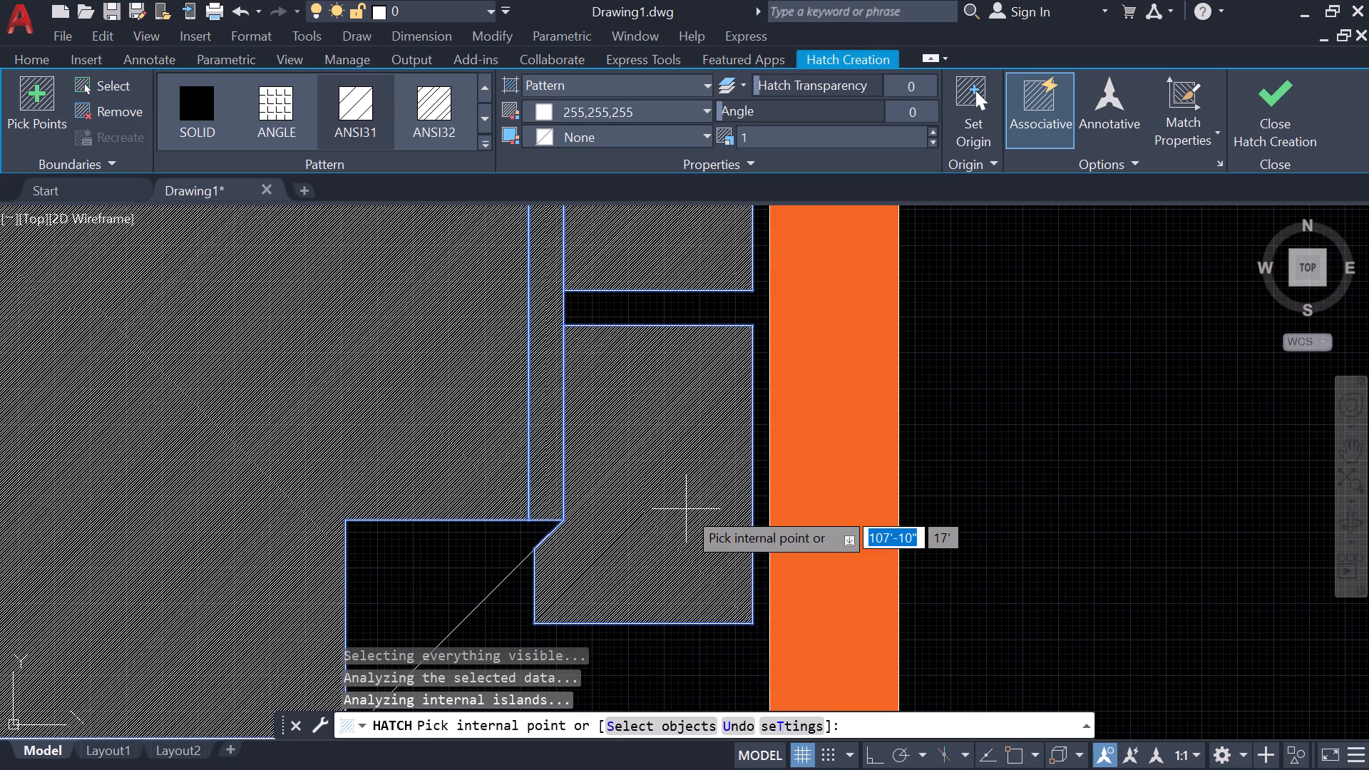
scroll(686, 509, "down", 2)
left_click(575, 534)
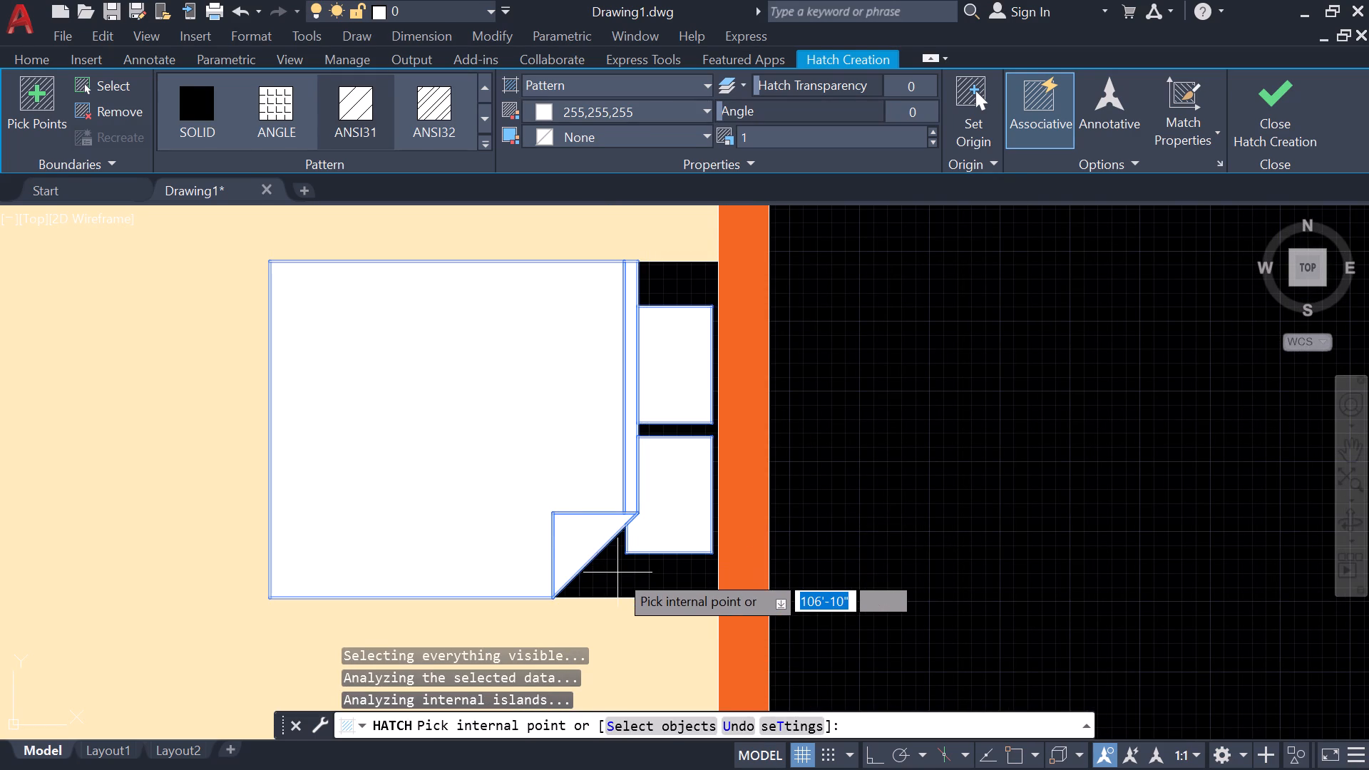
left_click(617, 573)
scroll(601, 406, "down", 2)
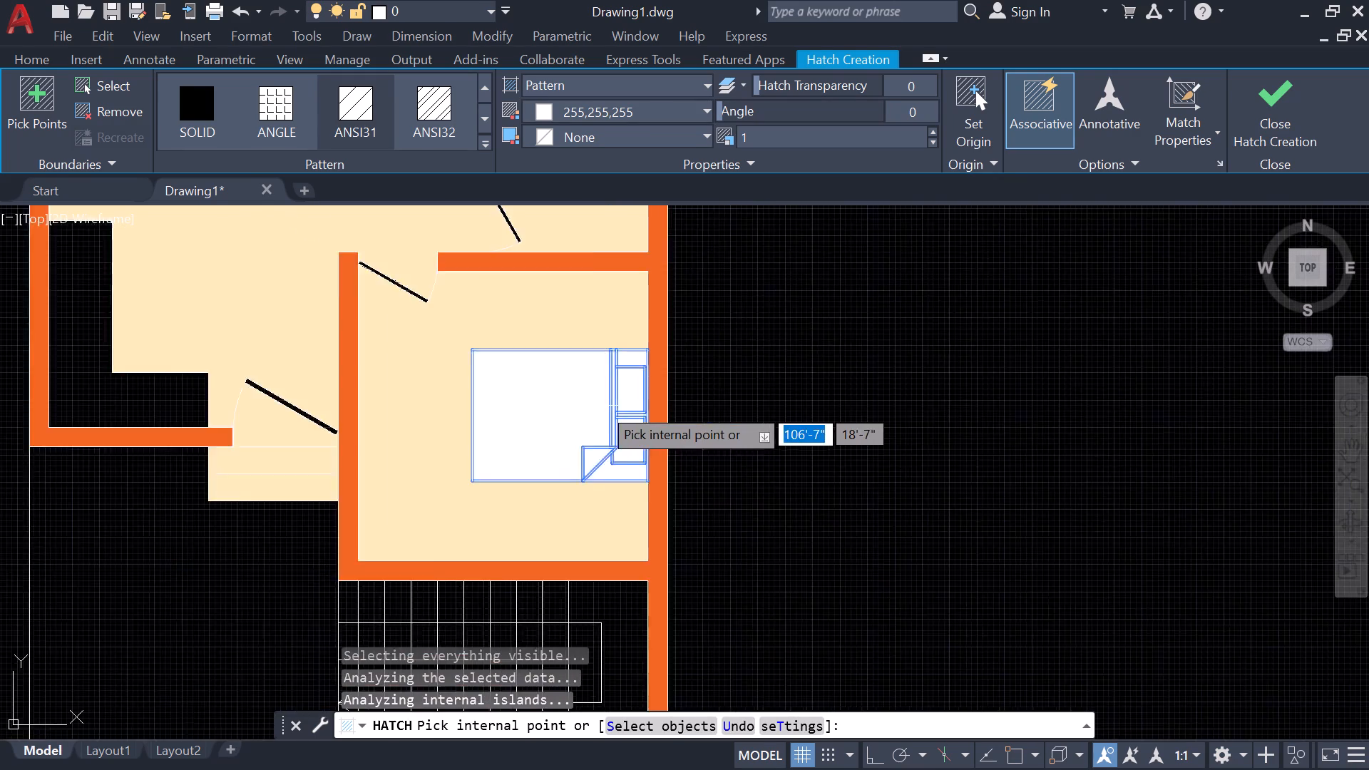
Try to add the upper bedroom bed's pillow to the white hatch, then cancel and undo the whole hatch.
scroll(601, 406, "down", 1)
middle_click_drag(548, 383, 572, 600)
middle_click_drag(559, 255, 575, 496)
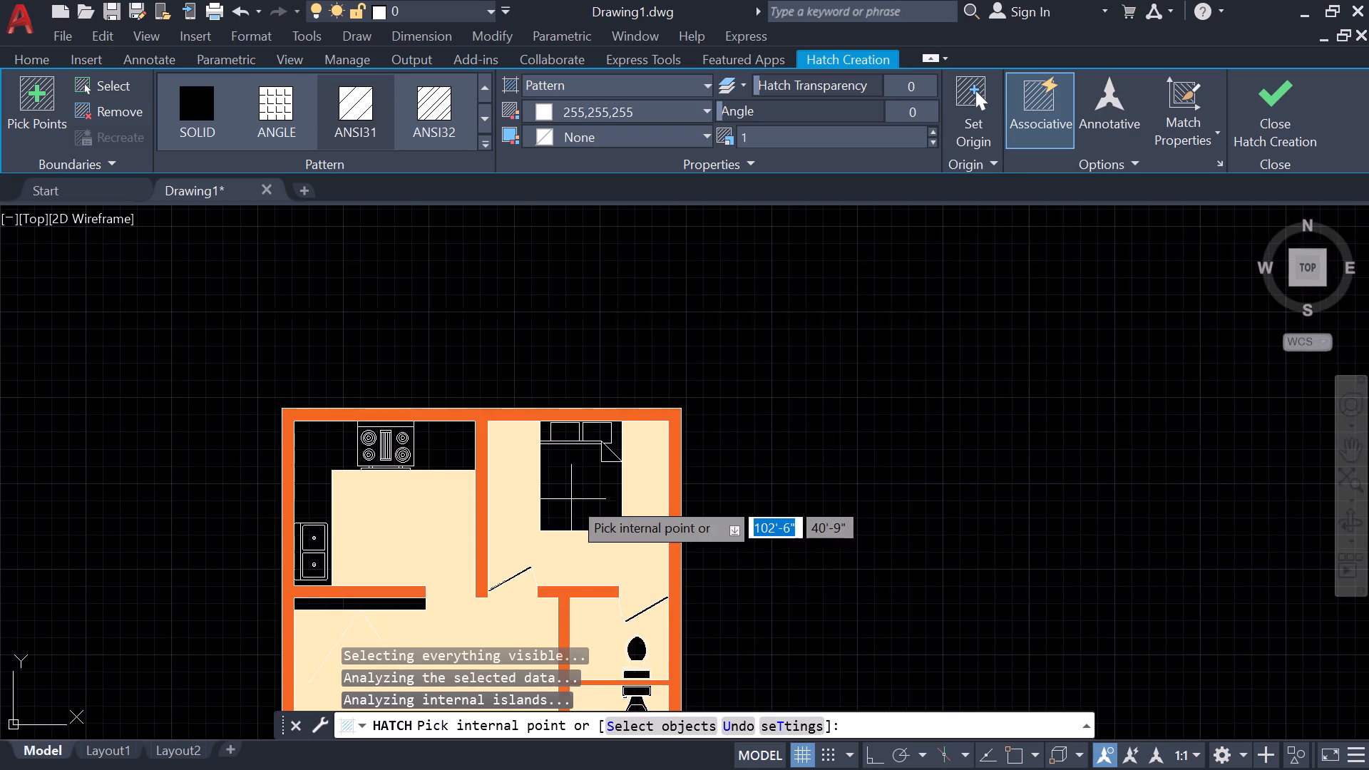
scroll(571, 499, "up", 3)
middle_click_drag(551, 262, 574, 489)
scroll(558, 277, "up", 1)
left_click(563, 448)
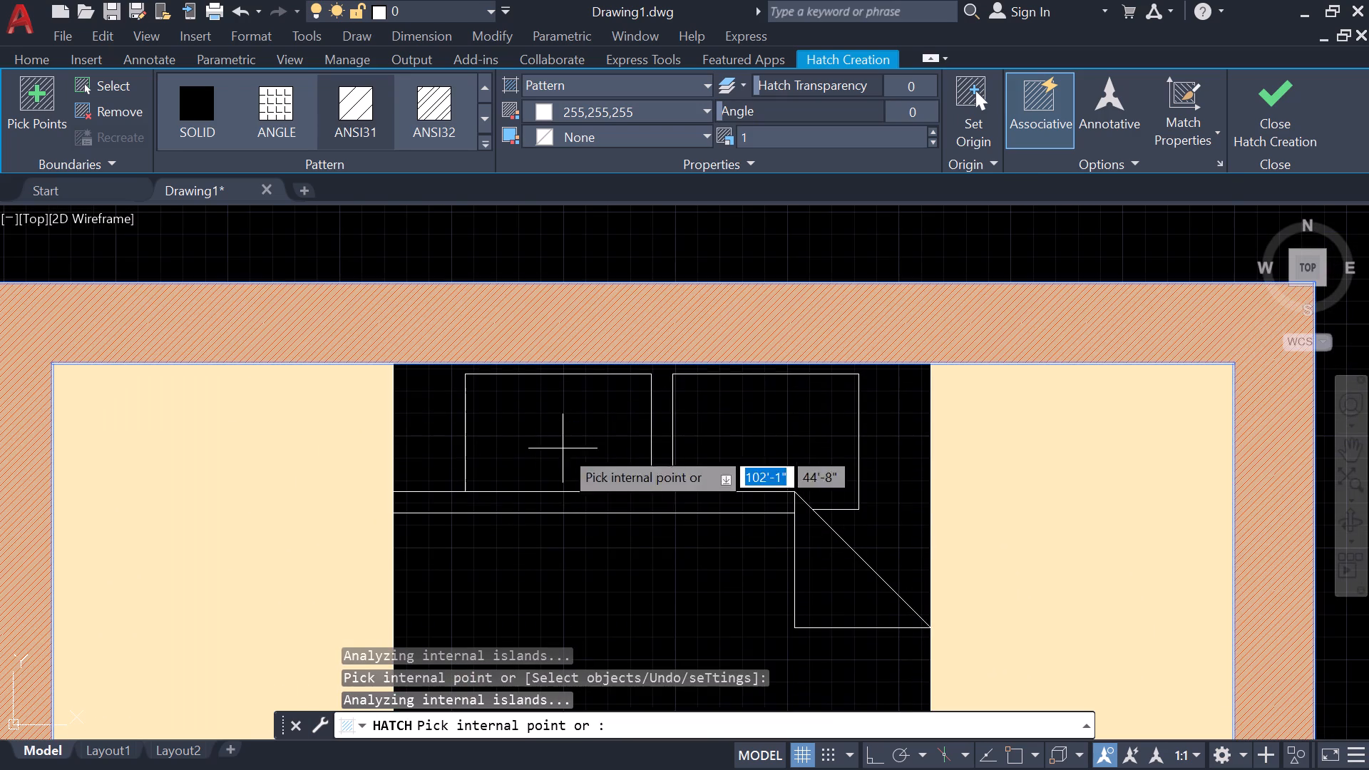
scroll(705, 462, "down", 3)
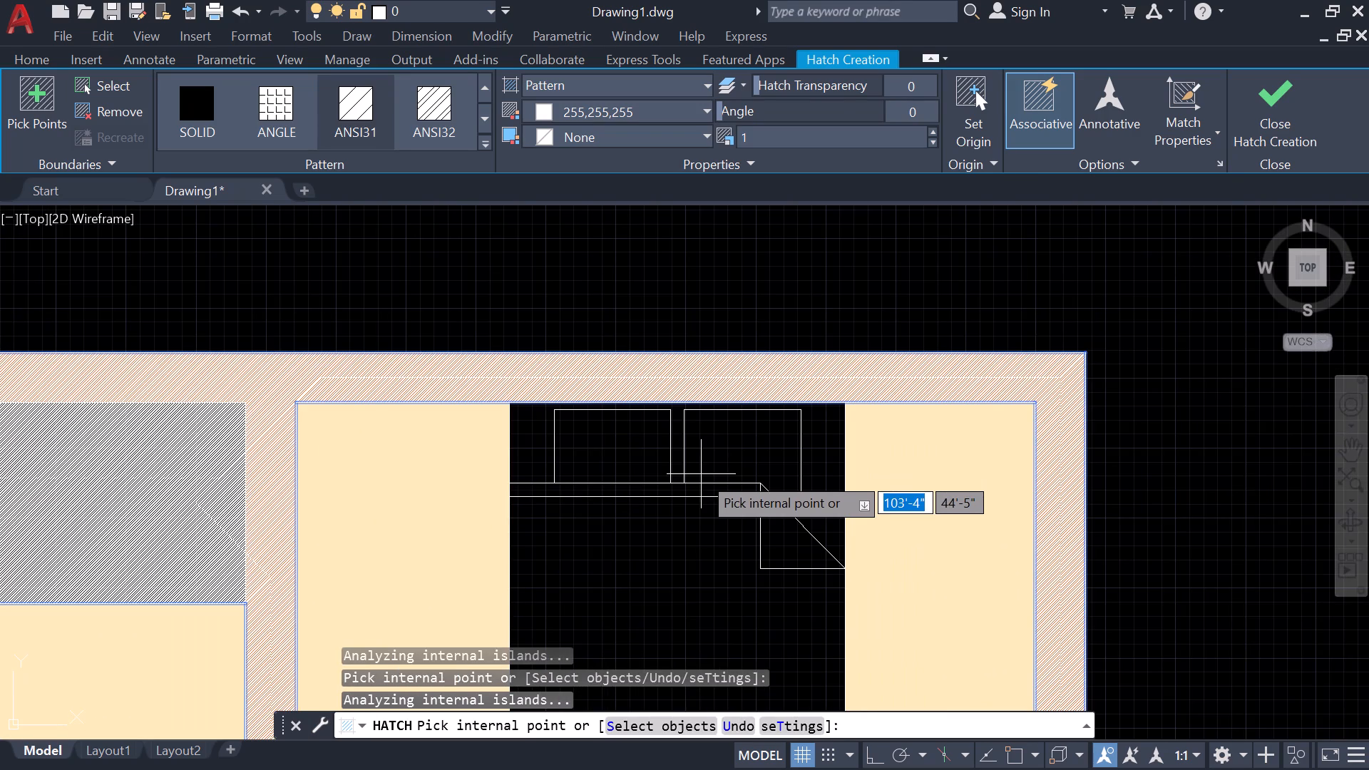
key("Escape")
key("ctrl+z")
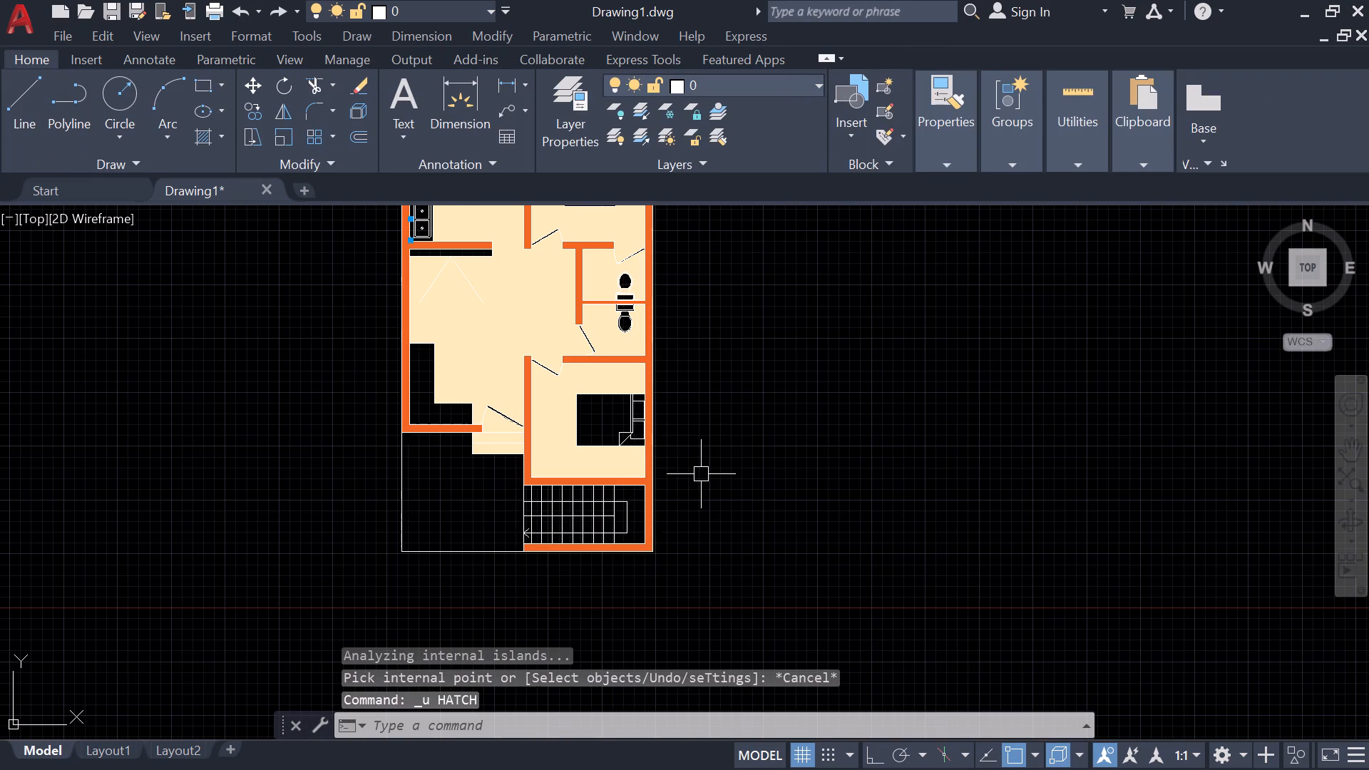
Start a new hatch with its colour set to white 255,255,255.
key("h")
key("space")
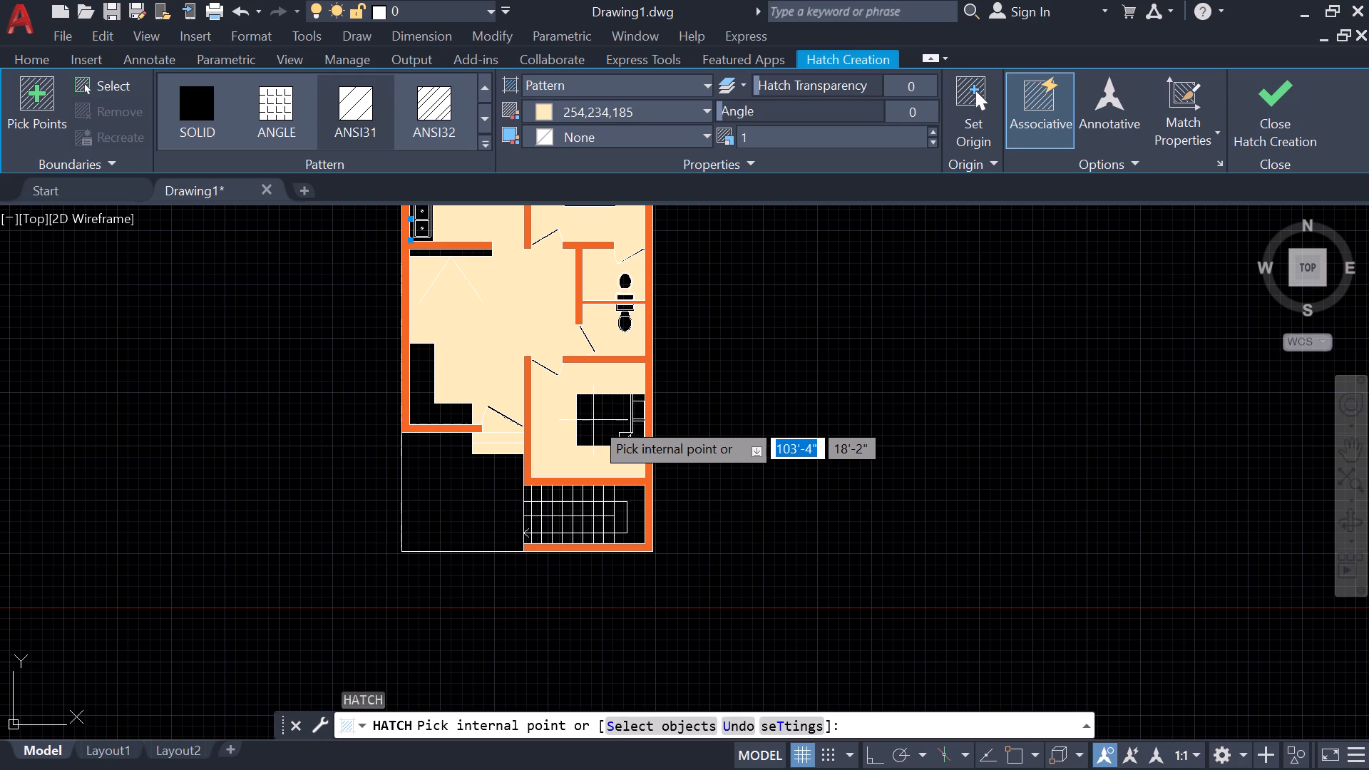
left_click(543, 113)
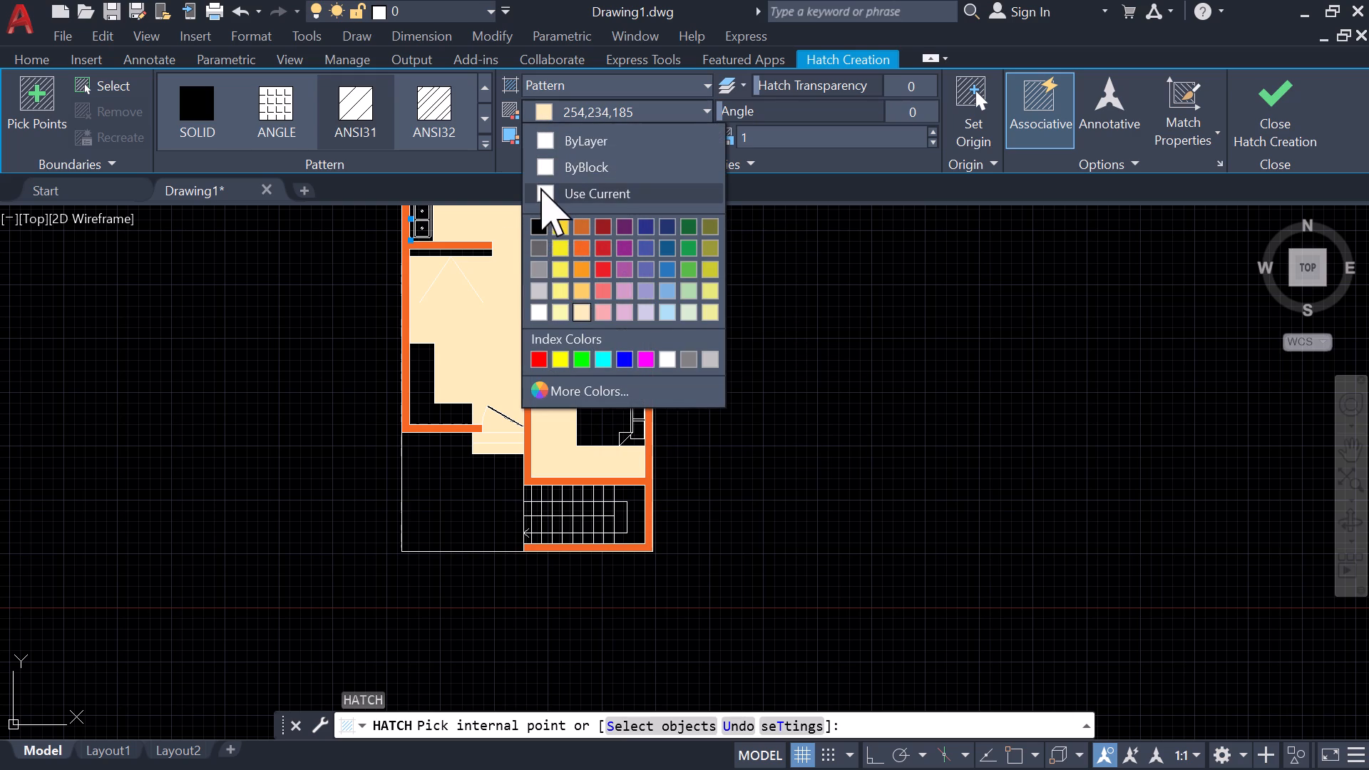
left_click(537, 304)
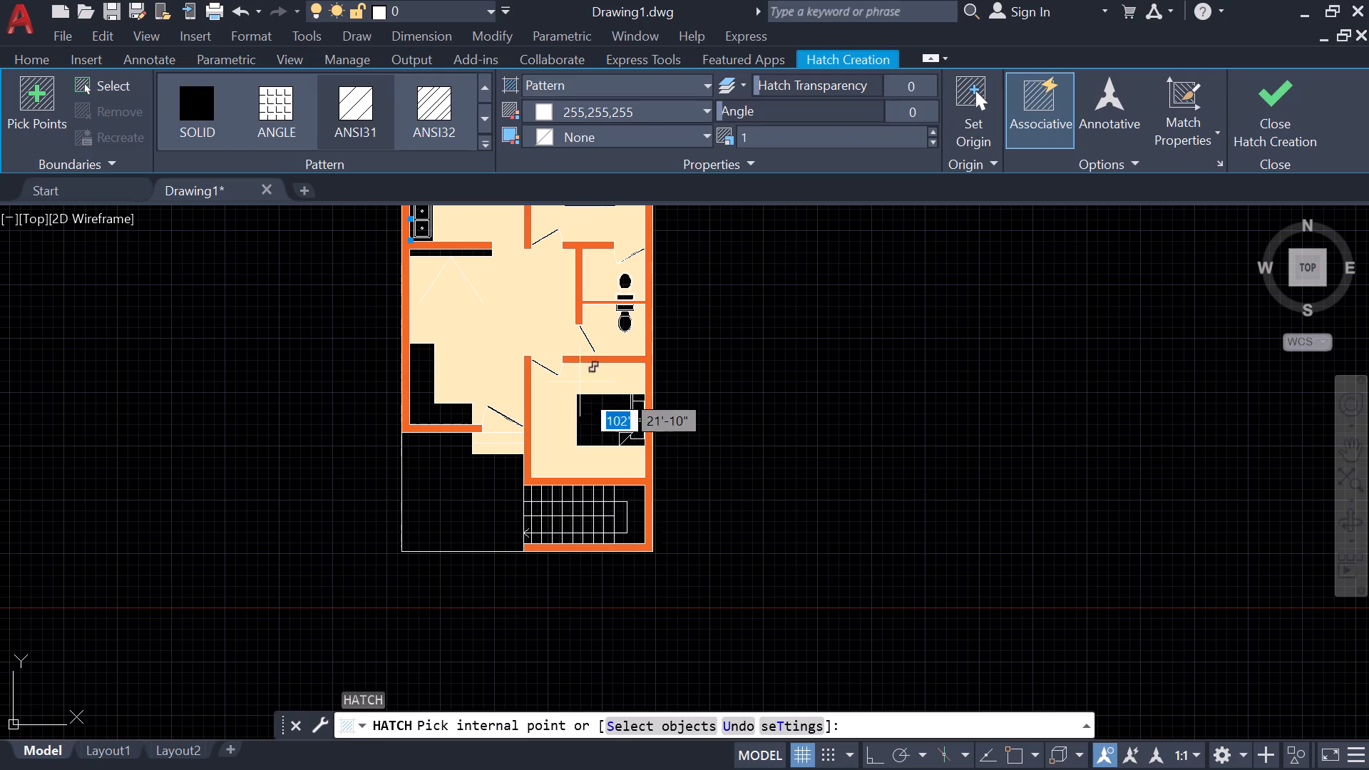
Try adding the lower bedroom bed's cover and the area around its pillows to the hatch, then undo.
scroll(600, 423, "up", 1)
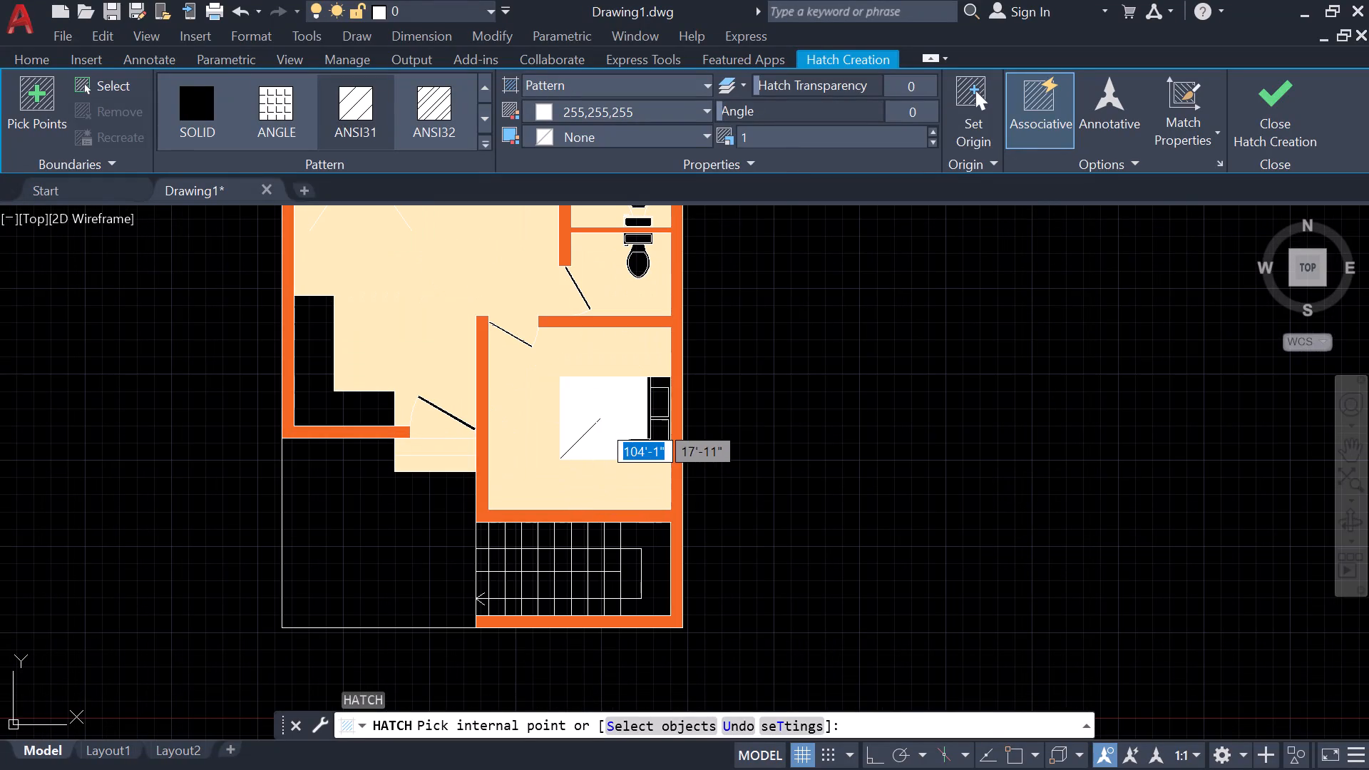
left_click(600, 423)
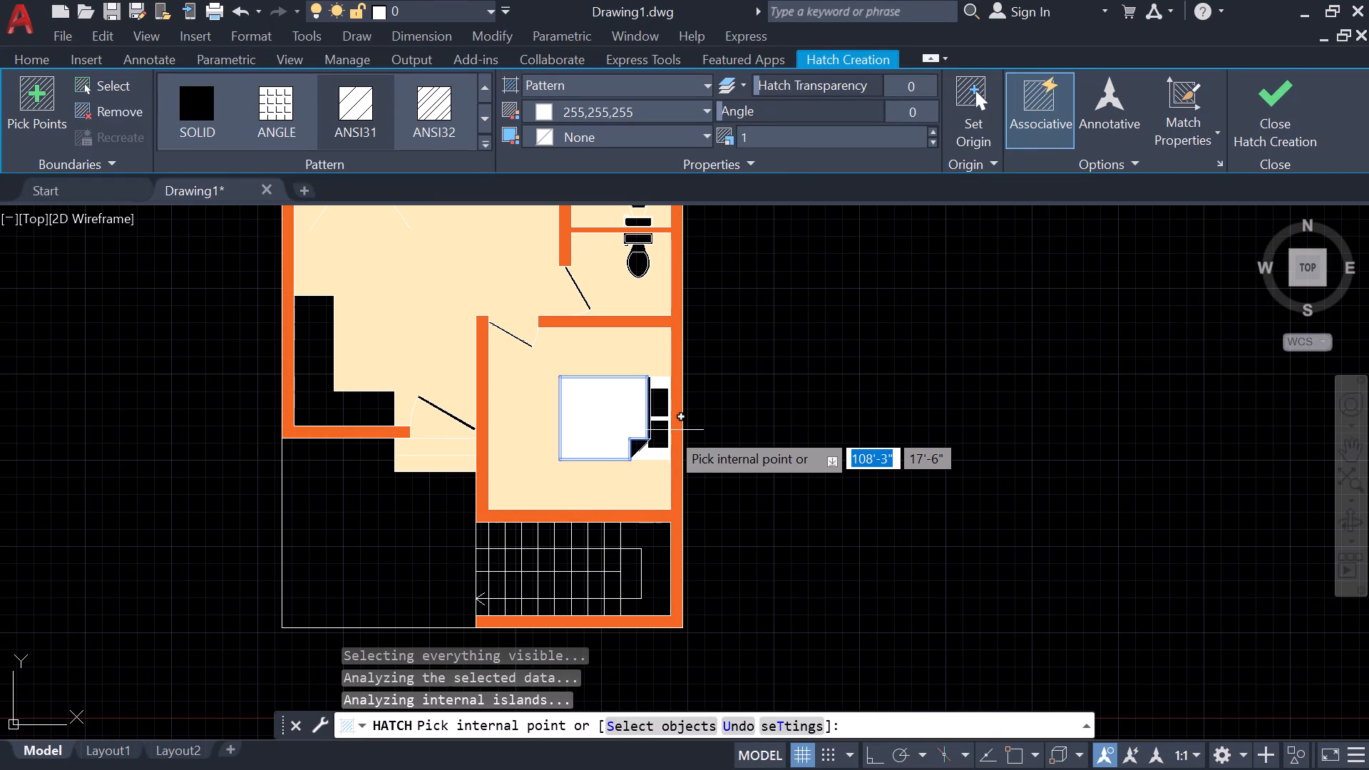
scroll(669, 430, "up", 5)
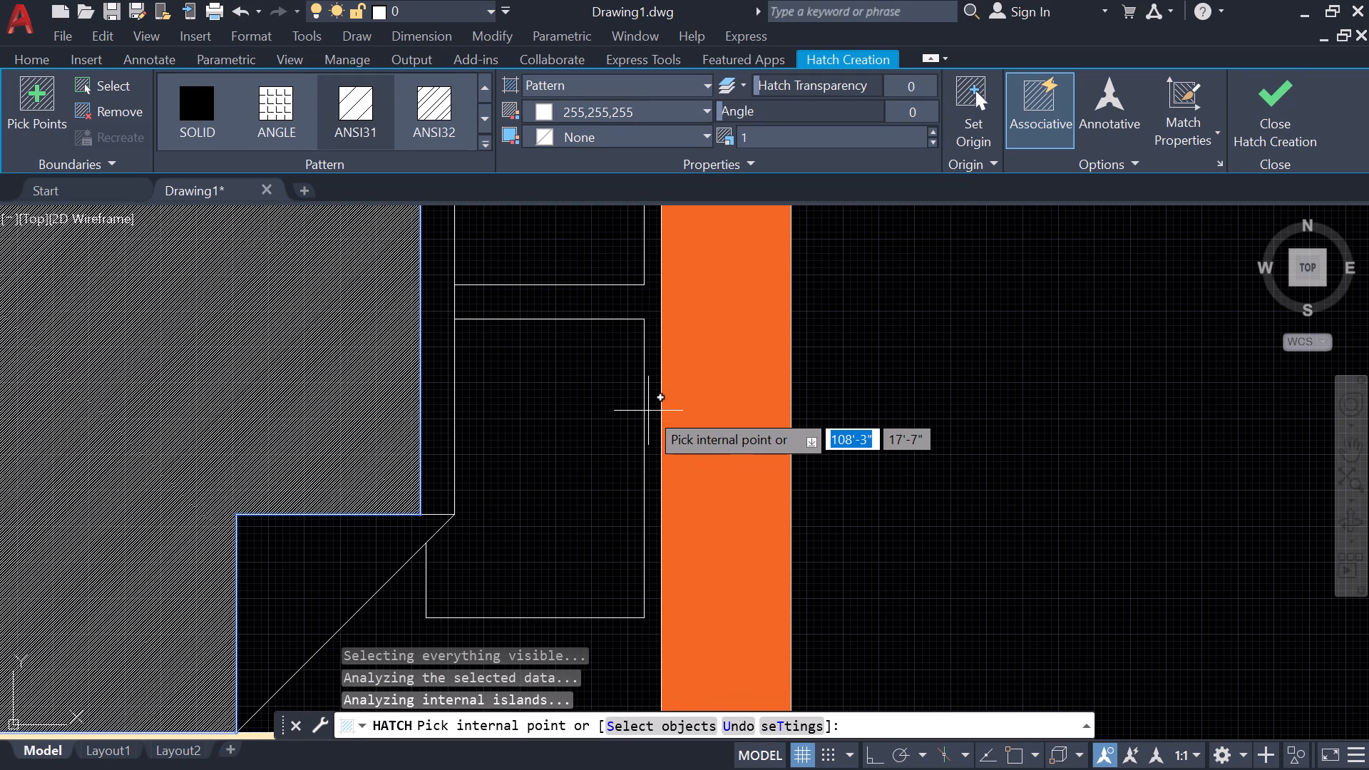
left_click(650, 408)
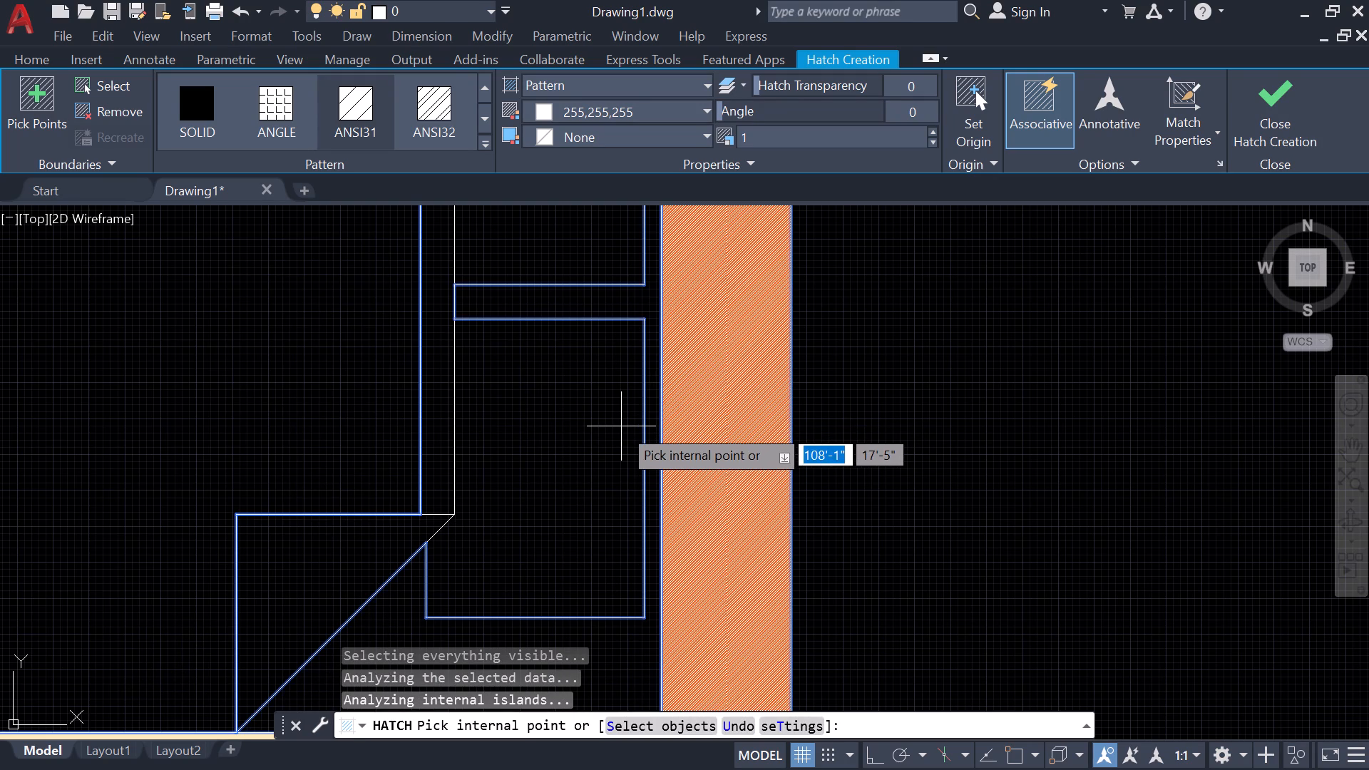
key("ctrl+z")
Fill the lower bedroom's bed with the white 255,255,255 hatch: cover, fold strip, folded corner, pillow surround and both pillows.
scroll(508, 438, "down", 1)
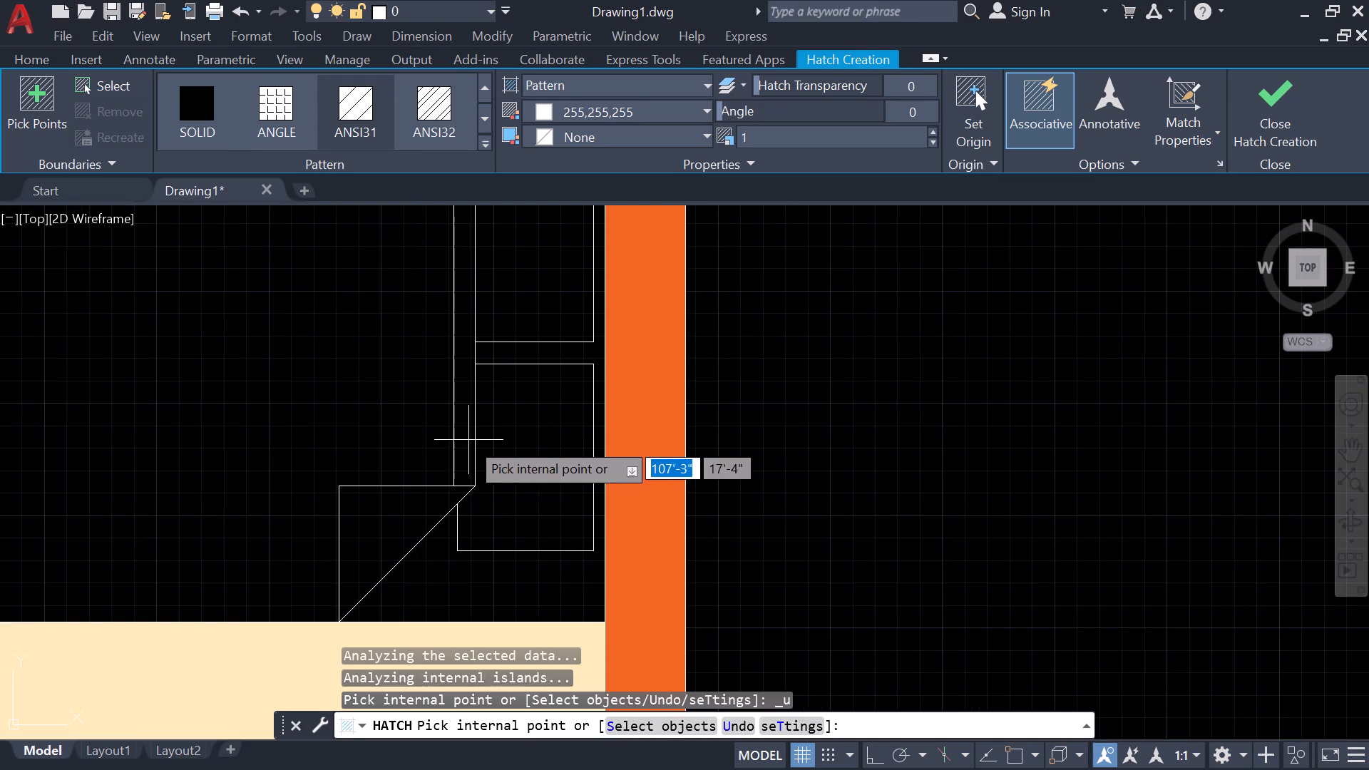
scroll(447, 440, "down", 1)
left_click(359, 386)
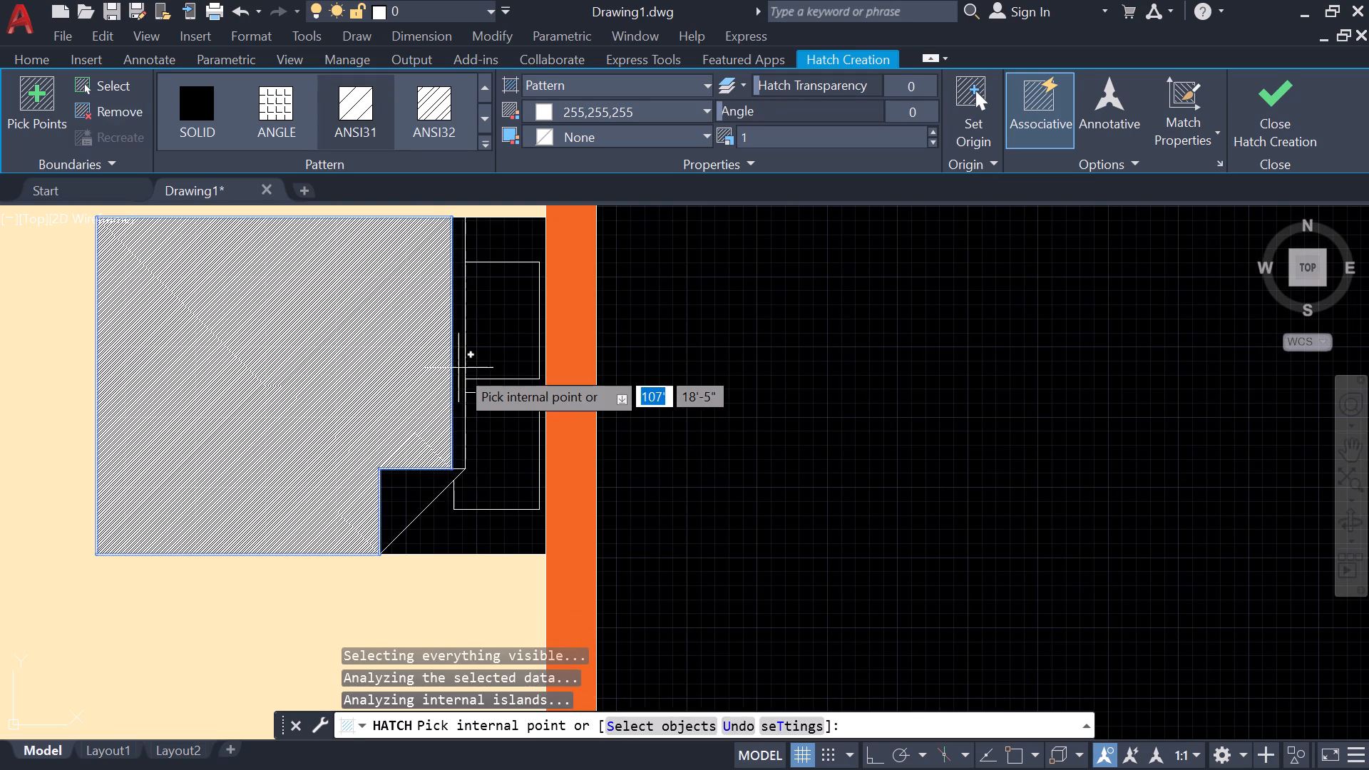
left_click(458, 368)
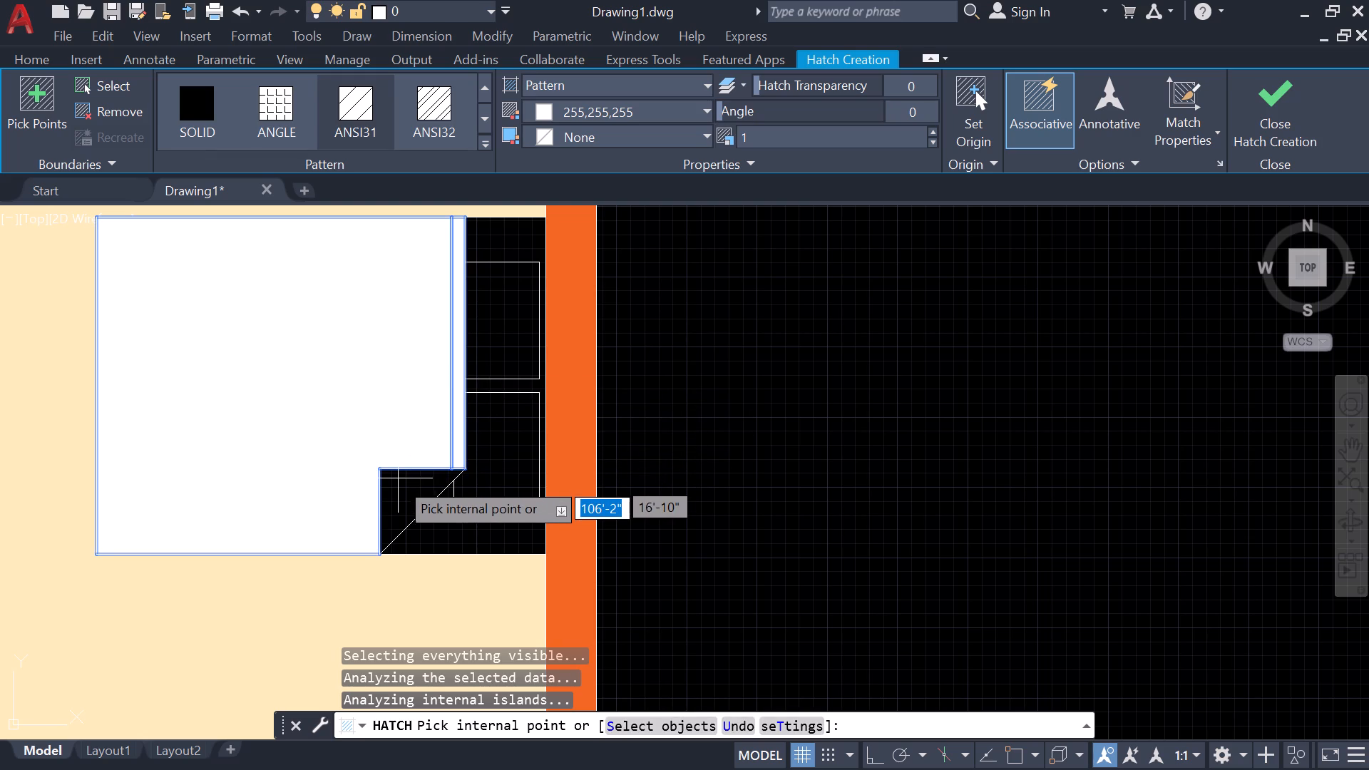
left_click(400, 487)
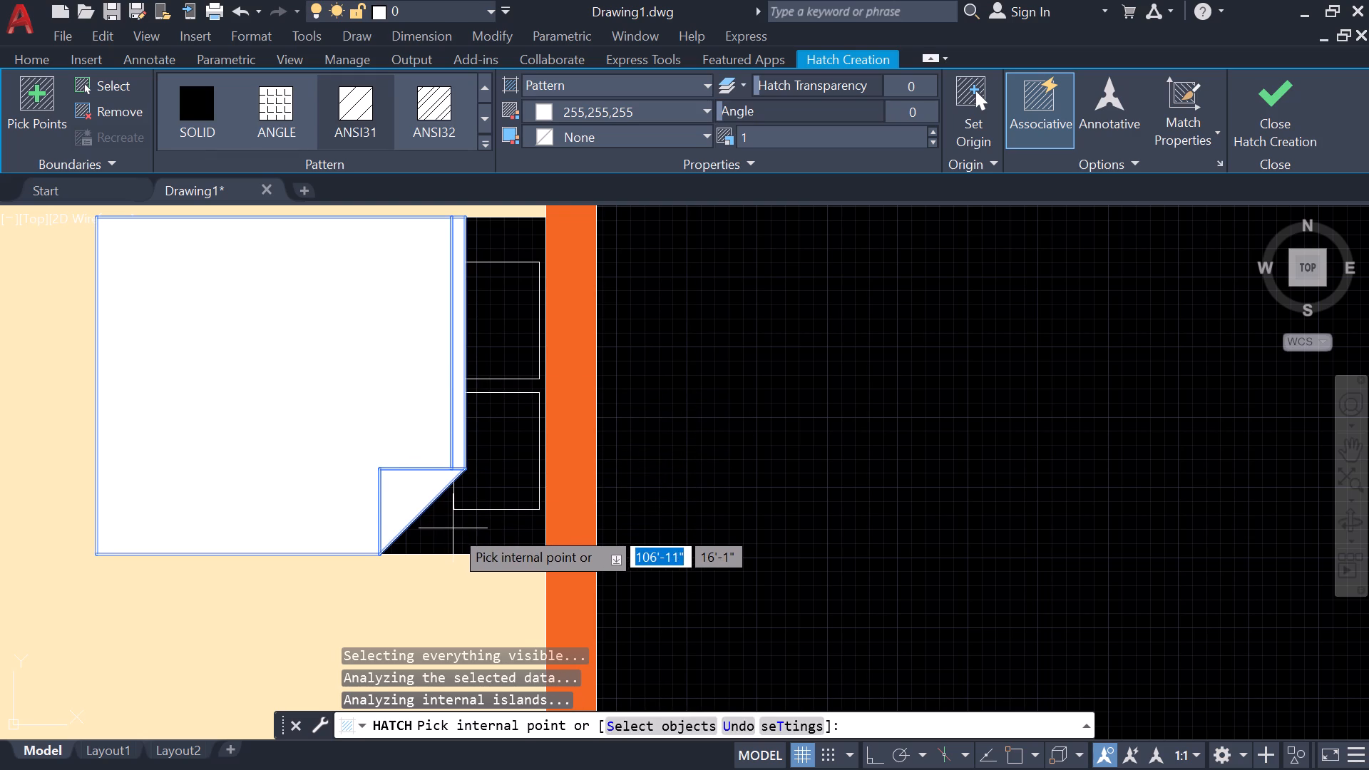
left_click(473, 538)
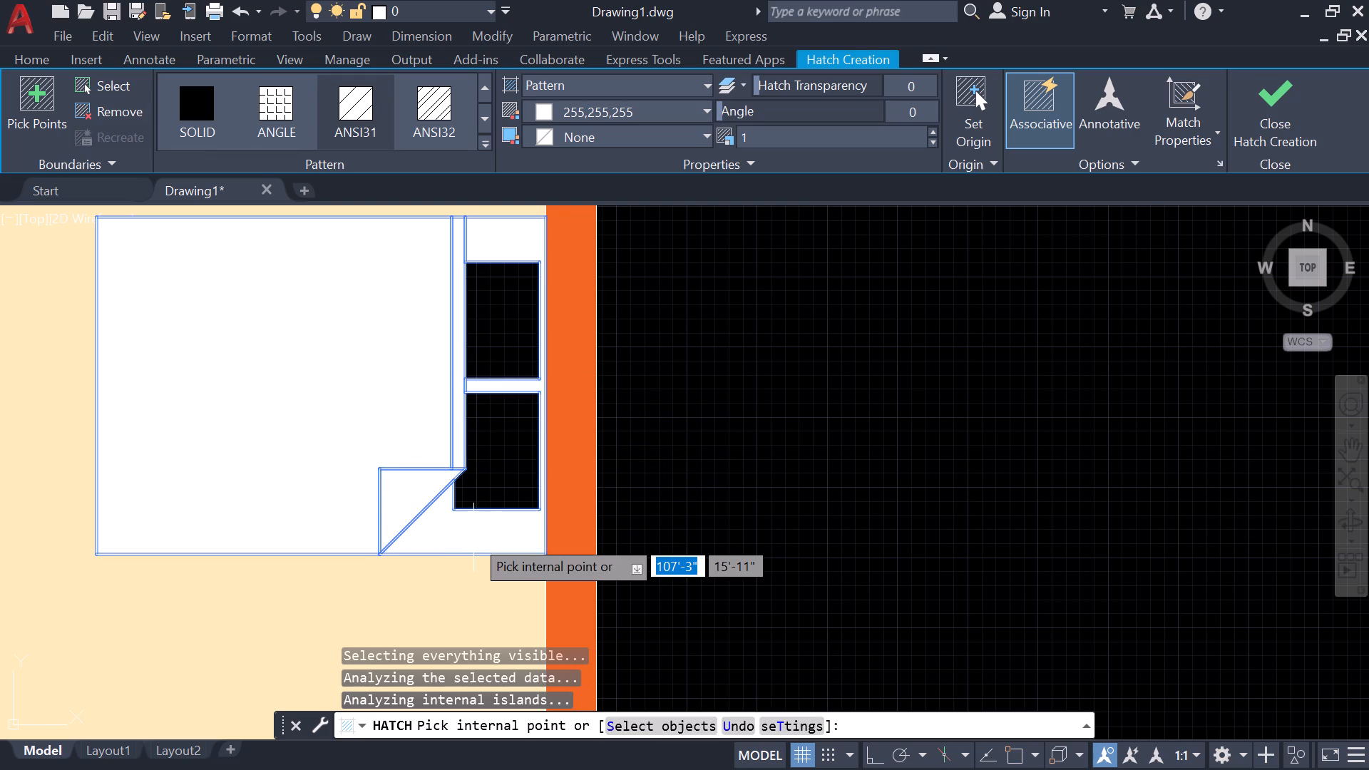
left_click(485, 414)
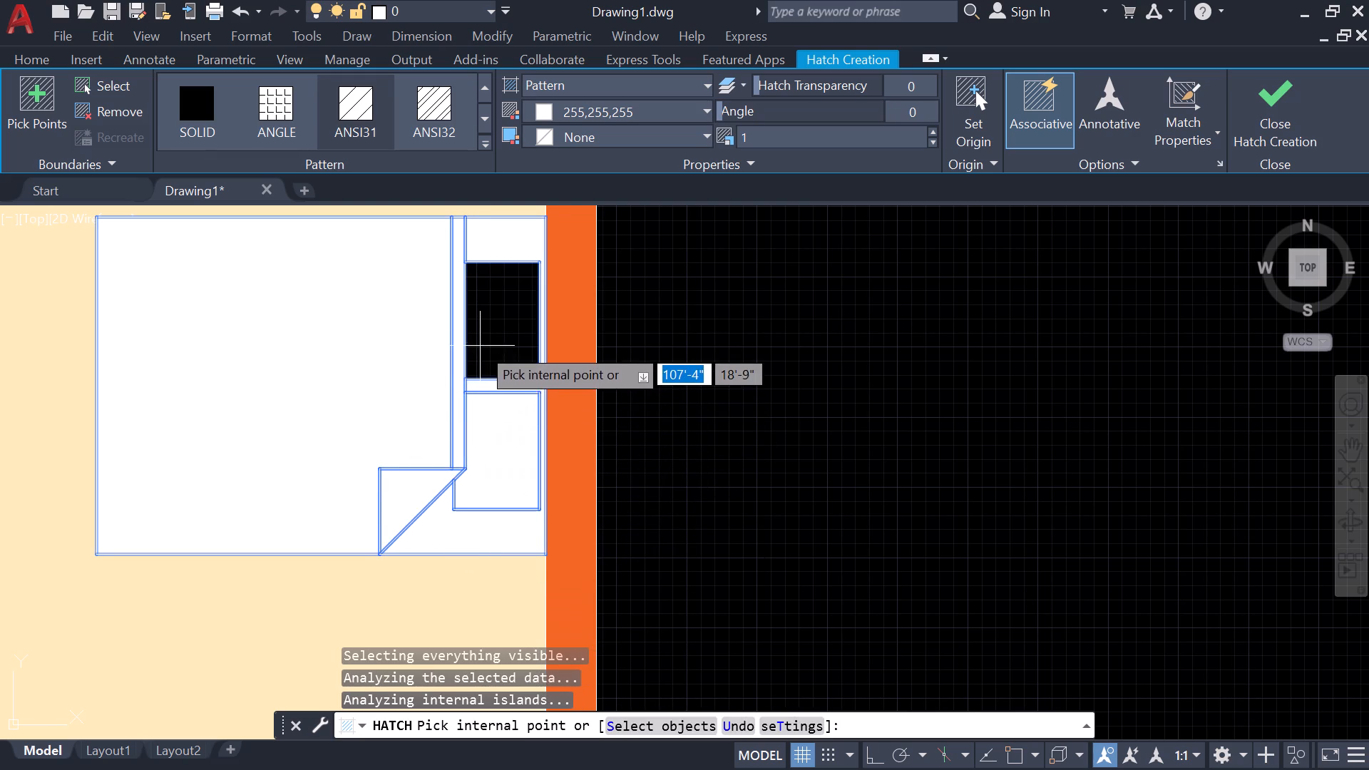
left_click(480, 346)
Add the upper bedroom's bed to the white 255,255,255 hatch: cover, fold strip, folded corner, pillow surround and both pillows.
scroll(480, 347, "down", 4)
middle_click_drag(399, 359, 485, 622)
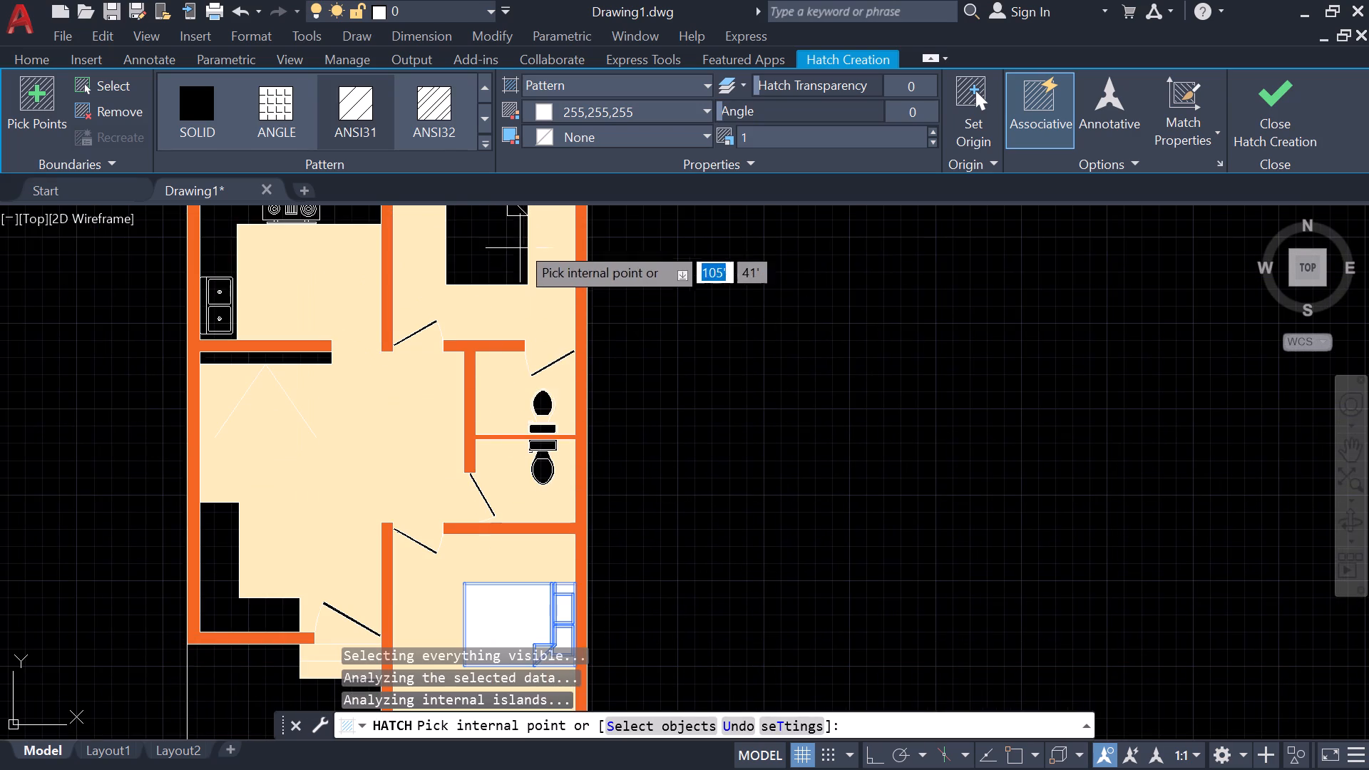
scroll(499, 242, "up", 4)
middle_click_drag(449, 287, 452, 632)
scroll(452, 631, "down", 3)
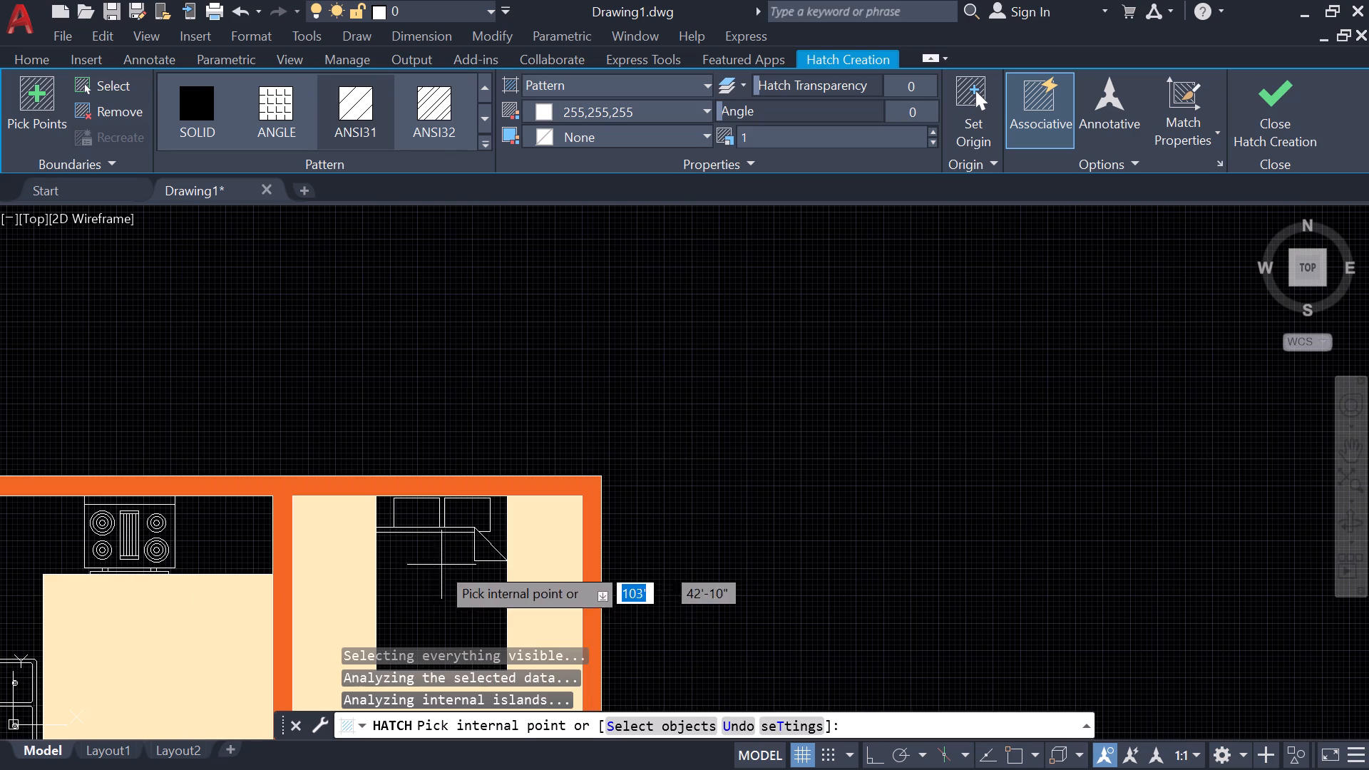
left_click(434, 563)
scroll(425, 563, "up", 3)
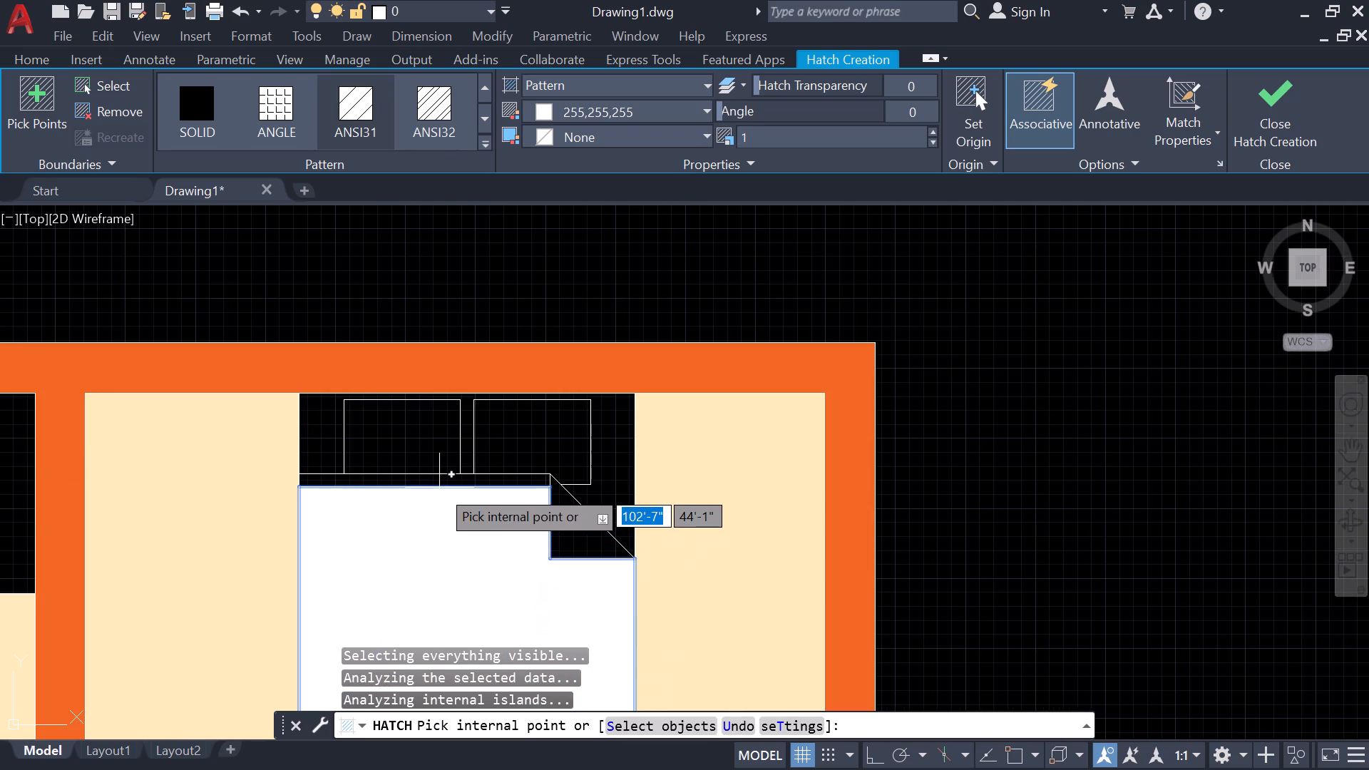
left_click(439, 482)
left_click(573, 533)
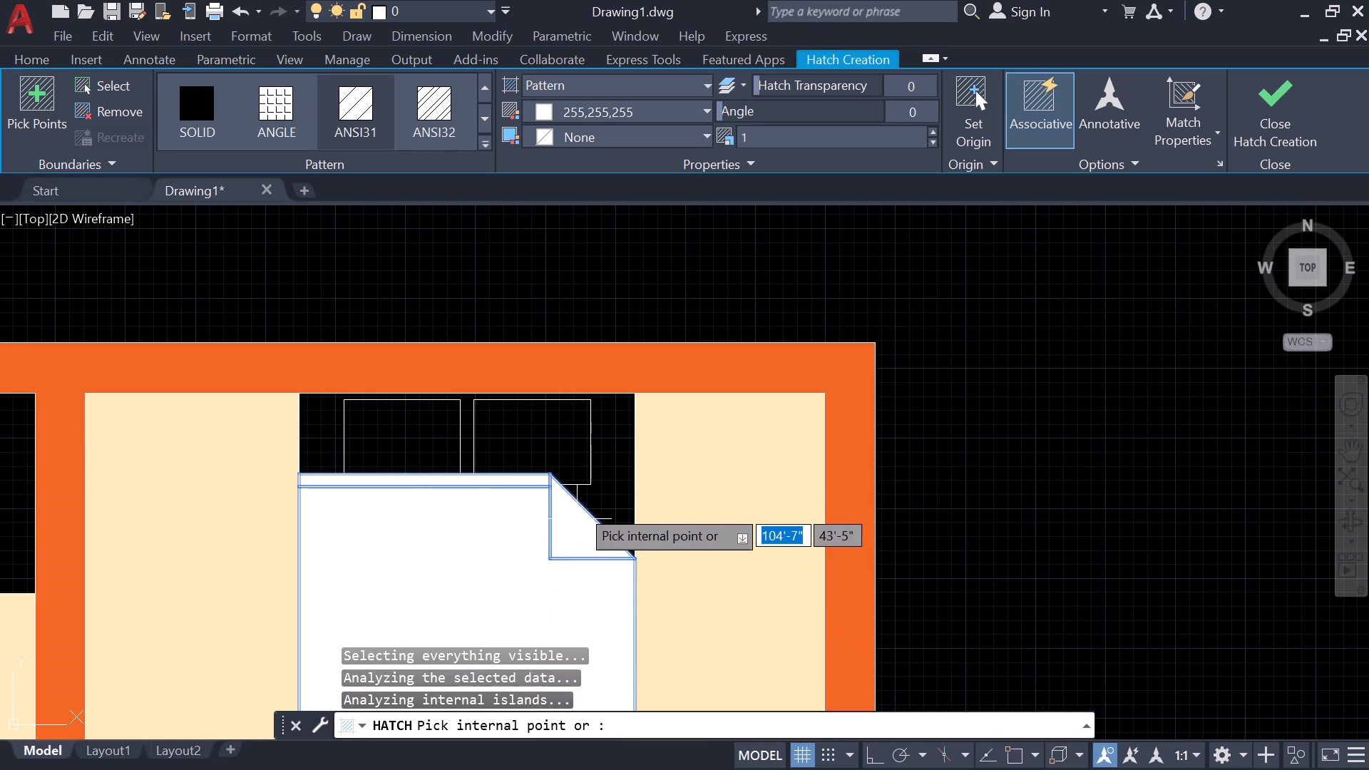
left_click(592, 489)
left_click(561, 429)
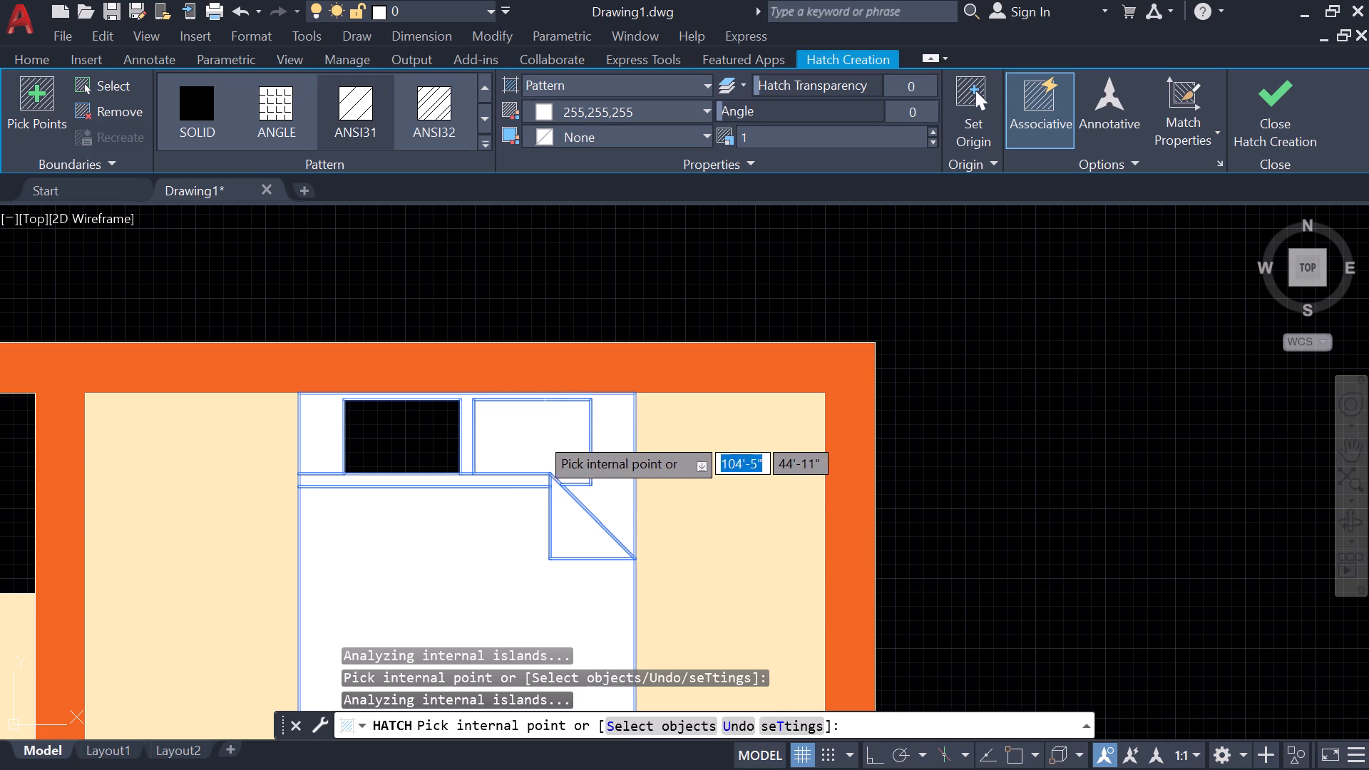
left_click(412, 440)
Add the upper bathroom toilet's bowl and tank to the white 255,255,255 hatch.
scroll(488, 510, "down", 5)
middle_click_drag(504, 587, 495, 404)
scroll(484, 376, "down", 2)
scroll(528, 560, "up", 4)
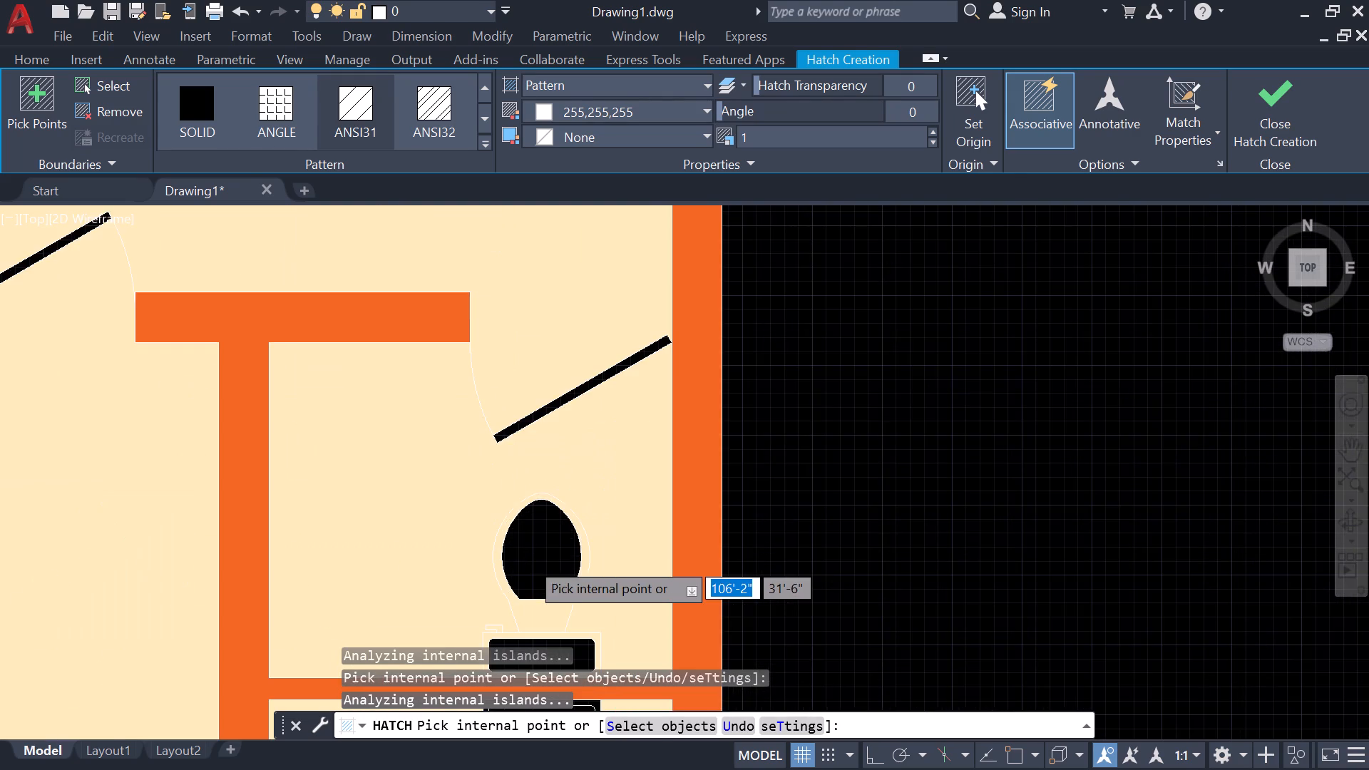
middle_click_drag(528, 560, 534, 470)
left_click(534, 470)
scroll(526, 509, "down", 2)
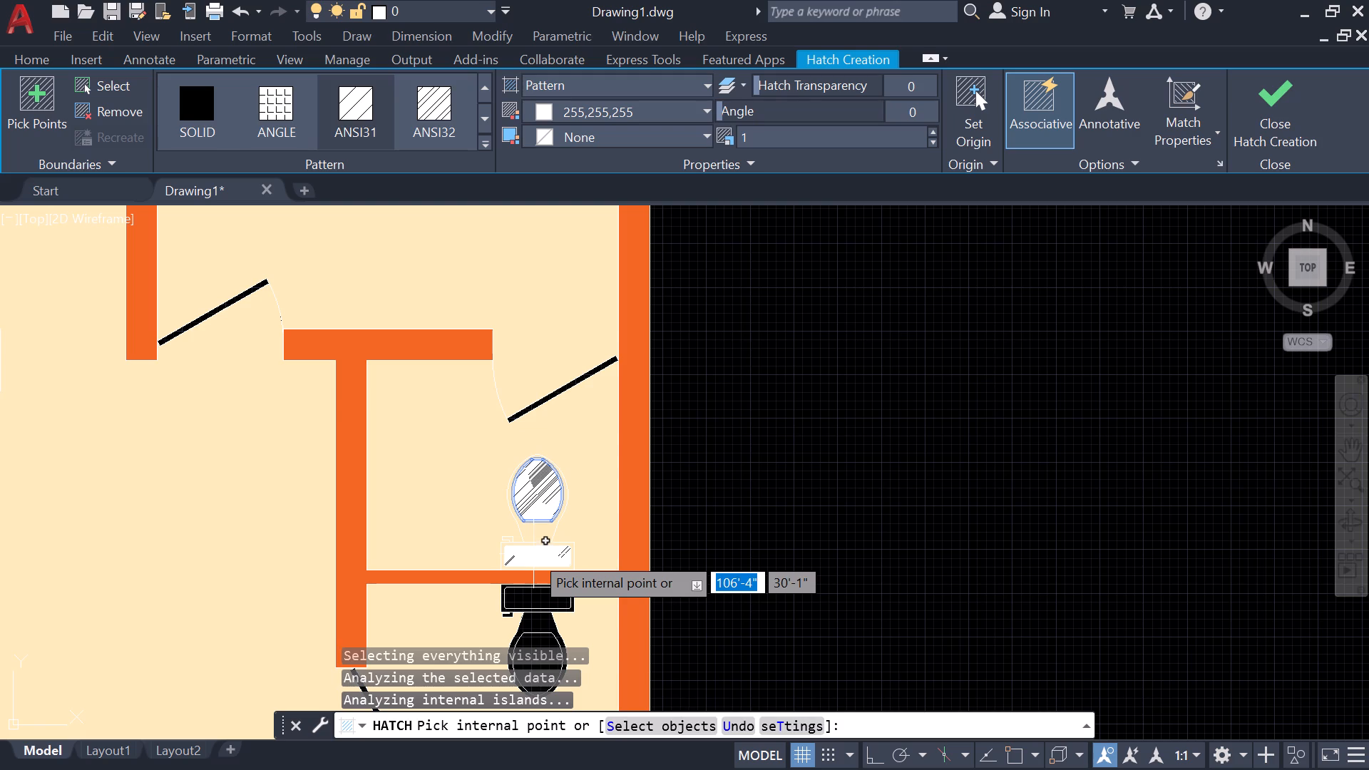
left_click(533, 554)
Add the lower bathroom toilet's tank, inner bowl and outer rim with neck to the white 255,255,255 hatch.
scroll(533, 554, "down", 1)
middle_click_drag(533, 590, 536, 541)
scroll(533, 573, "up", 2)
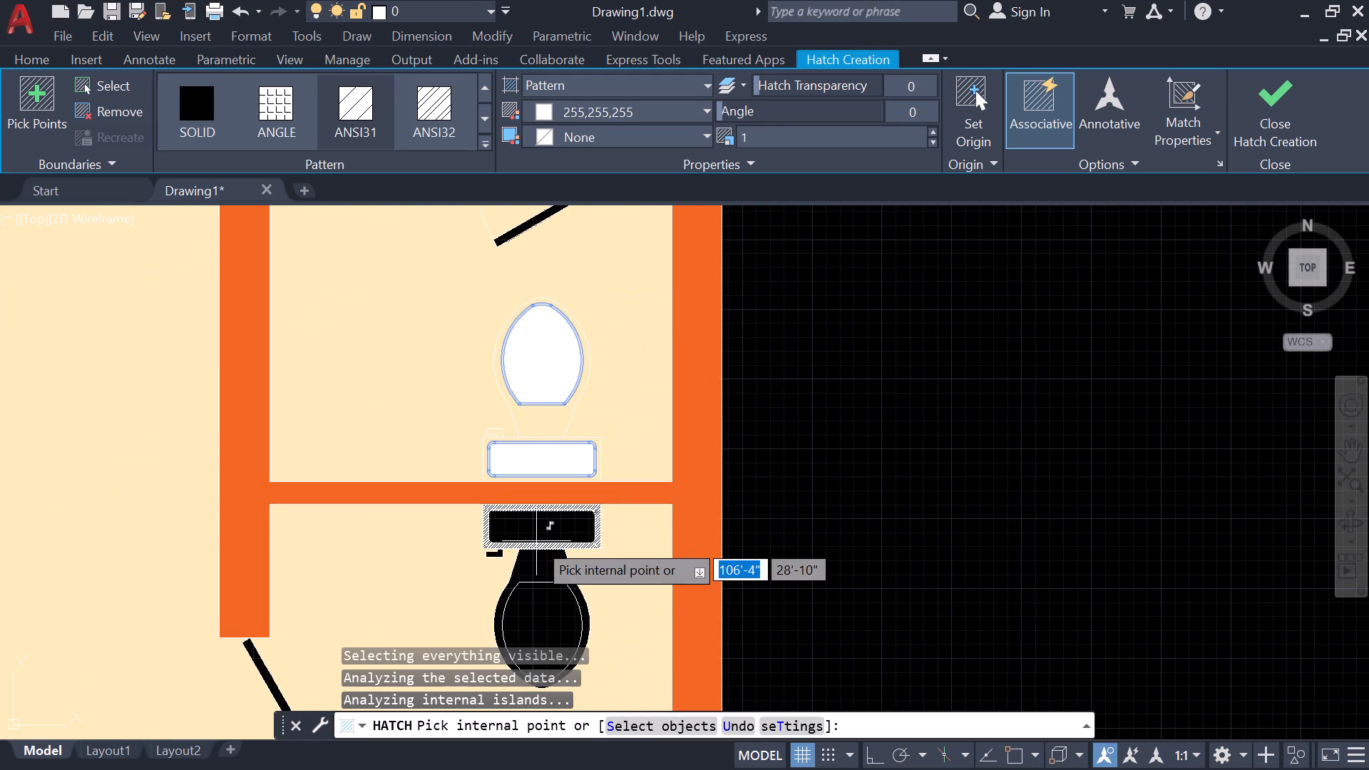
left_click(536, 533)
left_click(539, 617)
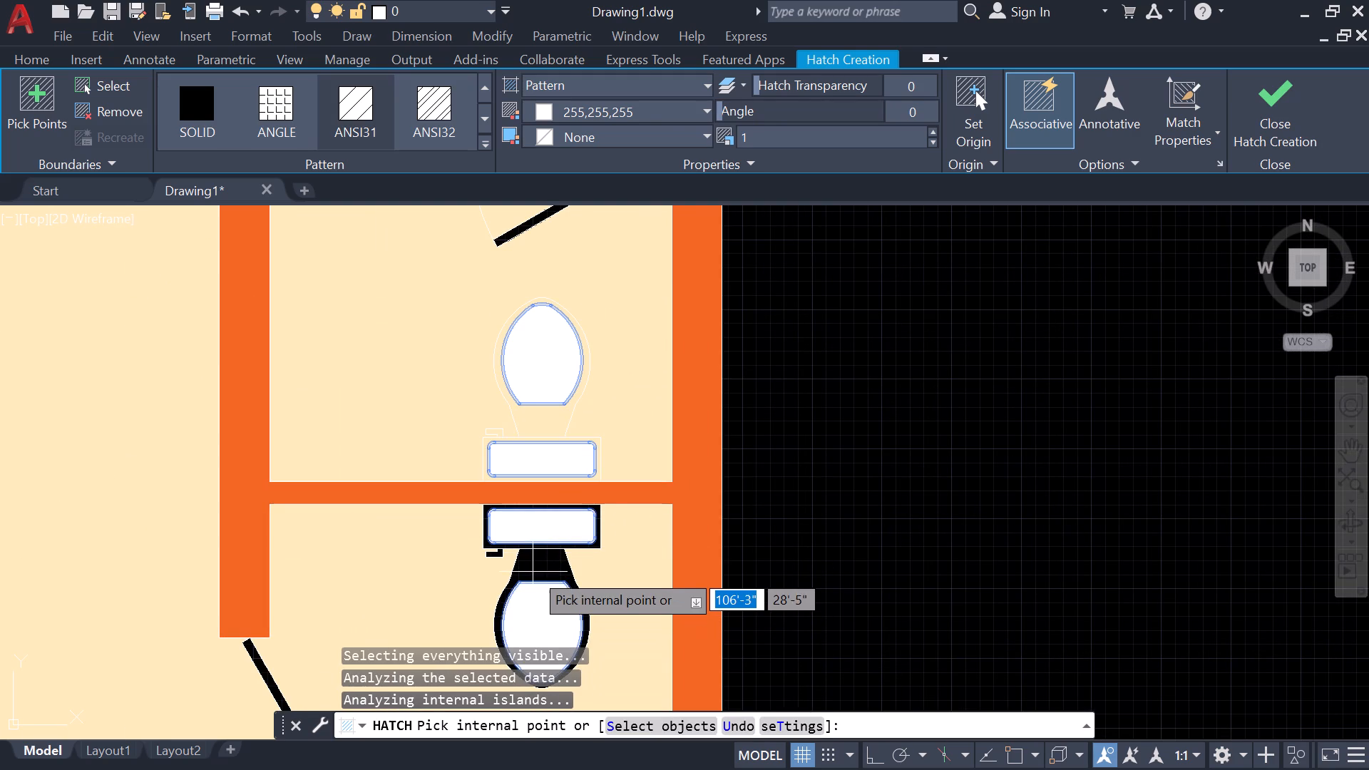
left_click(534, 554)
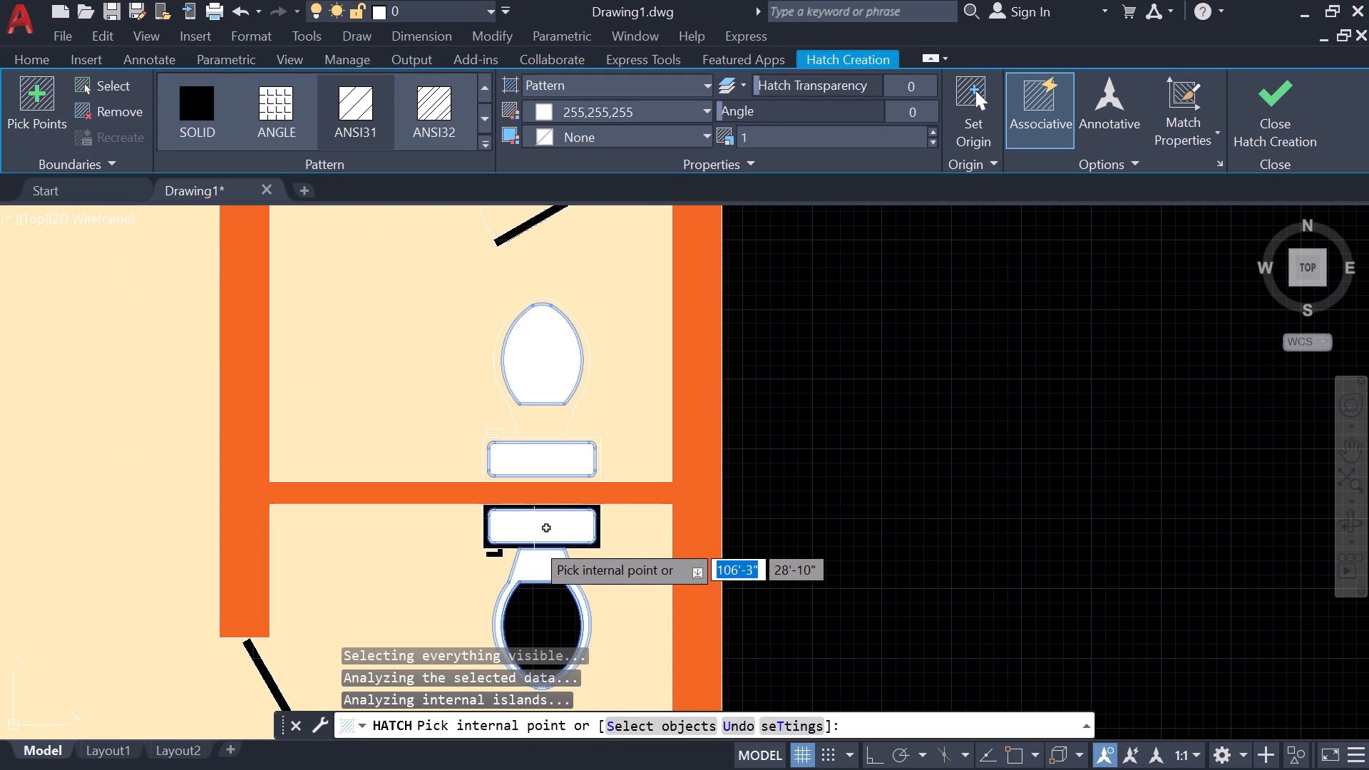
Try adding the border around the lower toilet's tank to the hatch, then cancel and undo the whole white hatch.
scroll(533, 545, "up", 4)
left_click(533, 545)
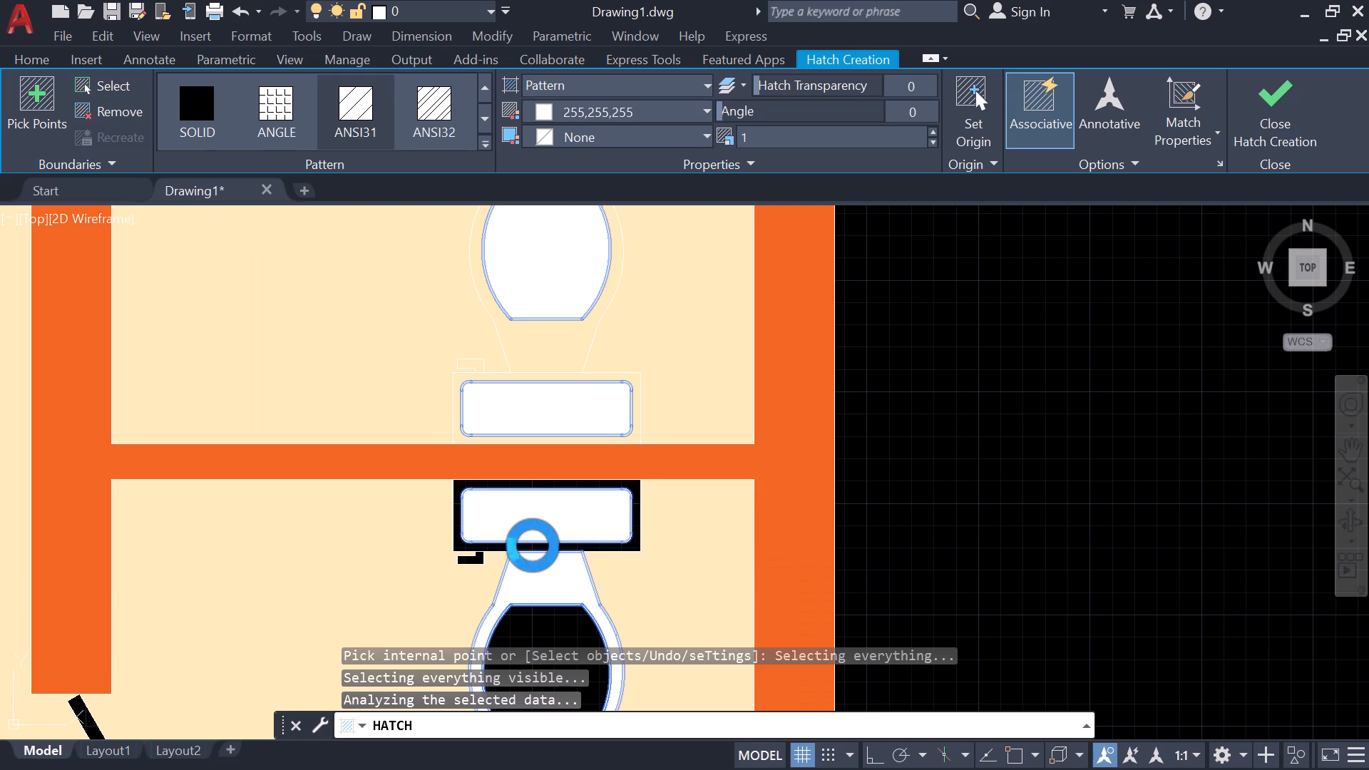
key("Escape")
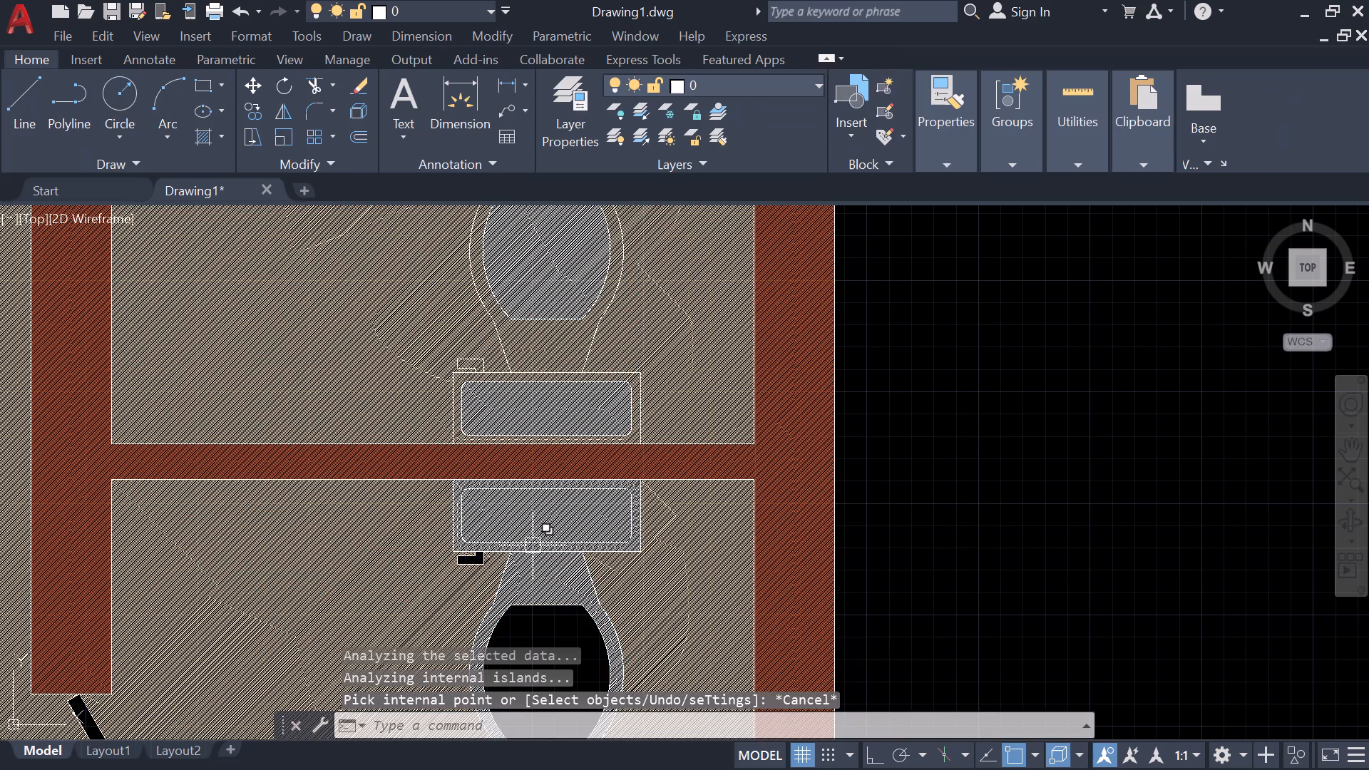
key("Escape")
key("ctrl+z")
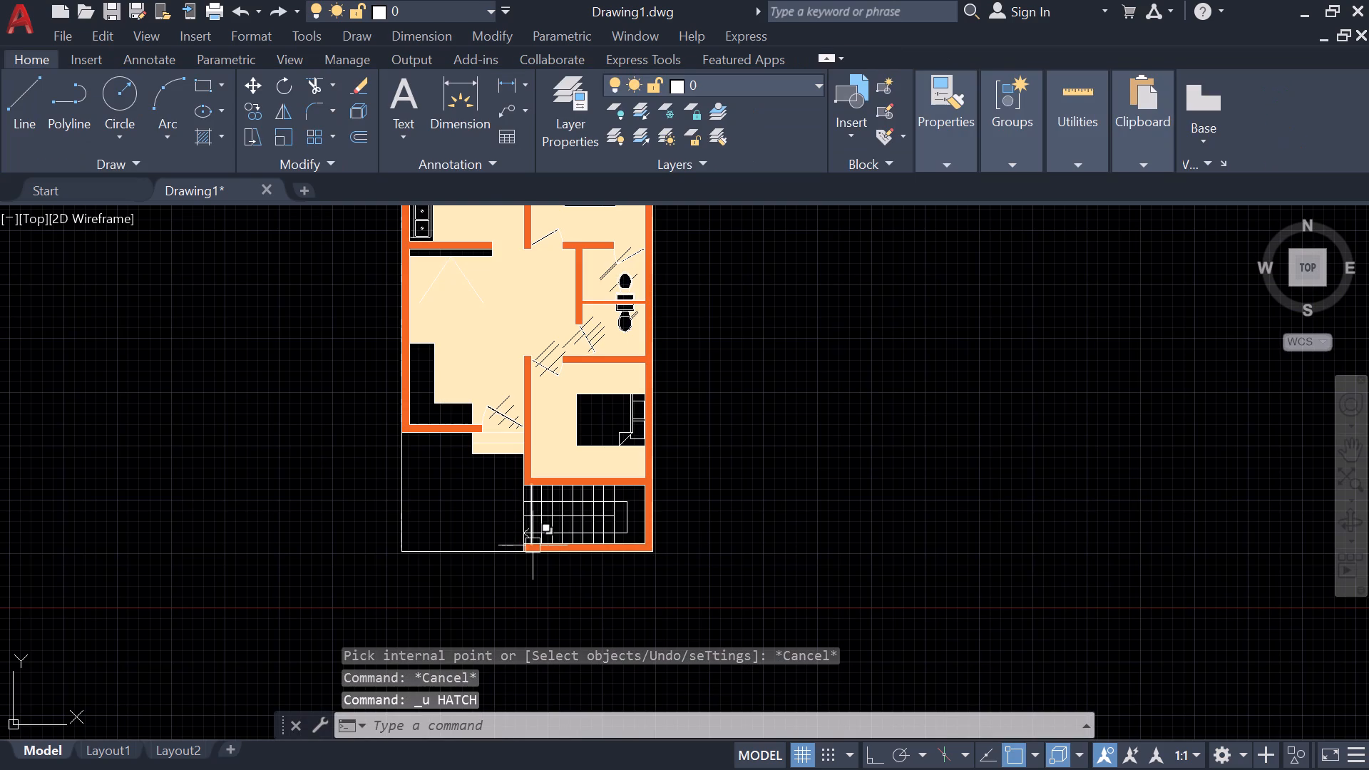
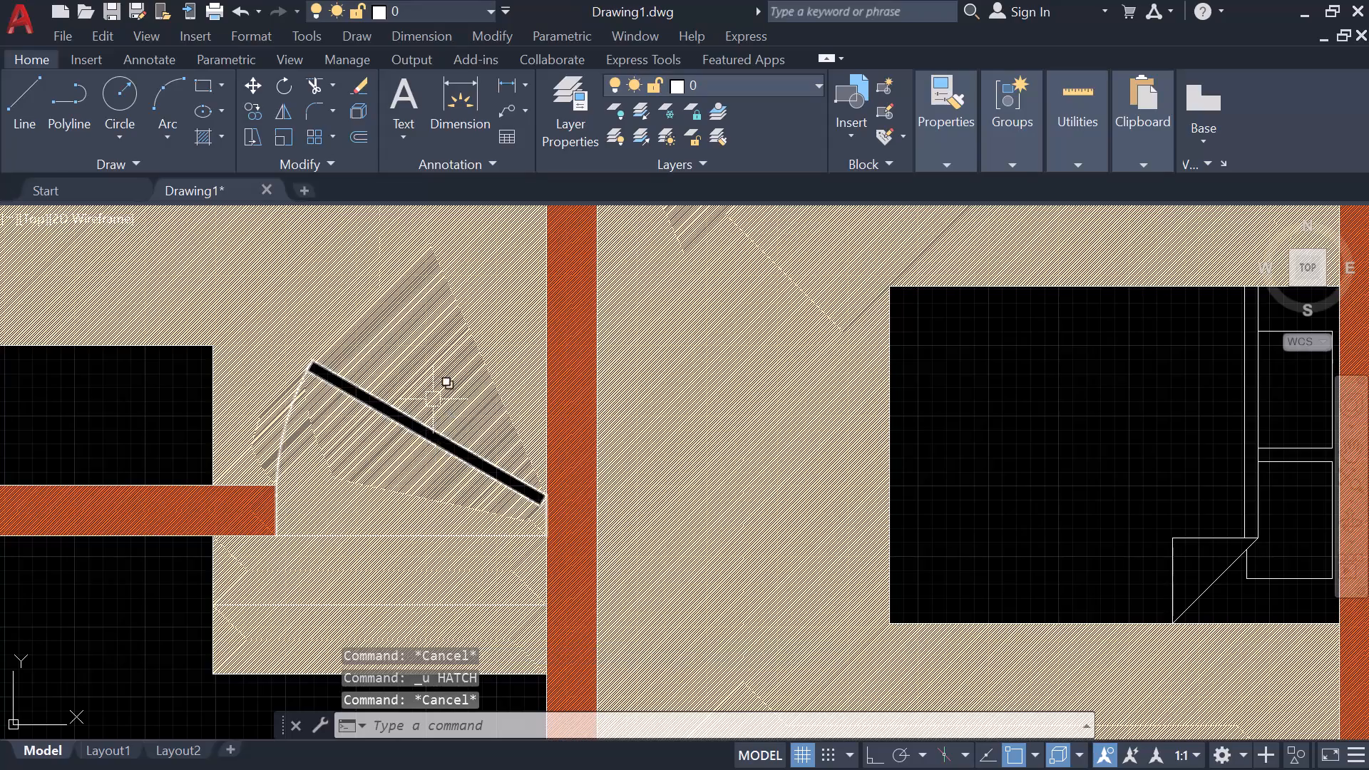
Hatch the open front area beside the staircase and below the entrance steps in grey 147,149,152.
scroll(429, 369, "down", 2)
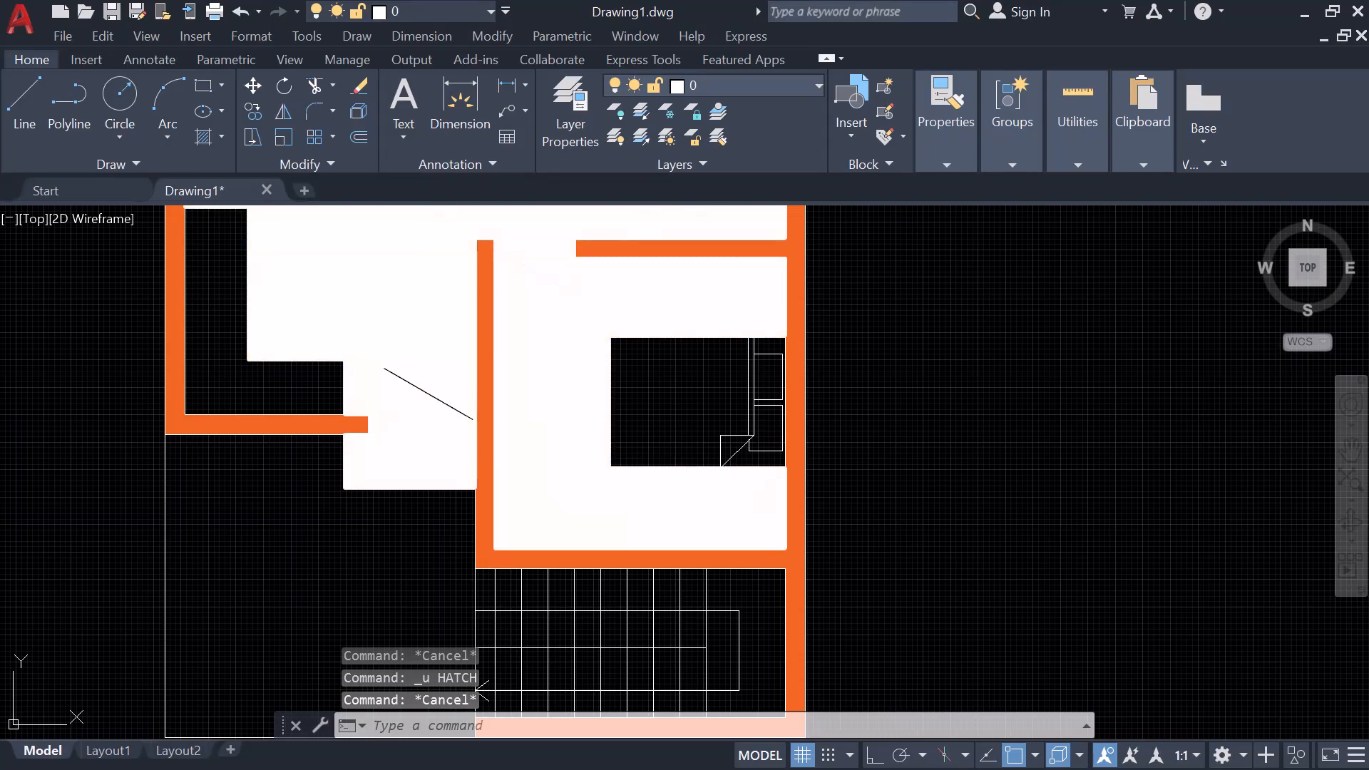
scroll(471, 546, "down", 3)
middle_click(471, 546)
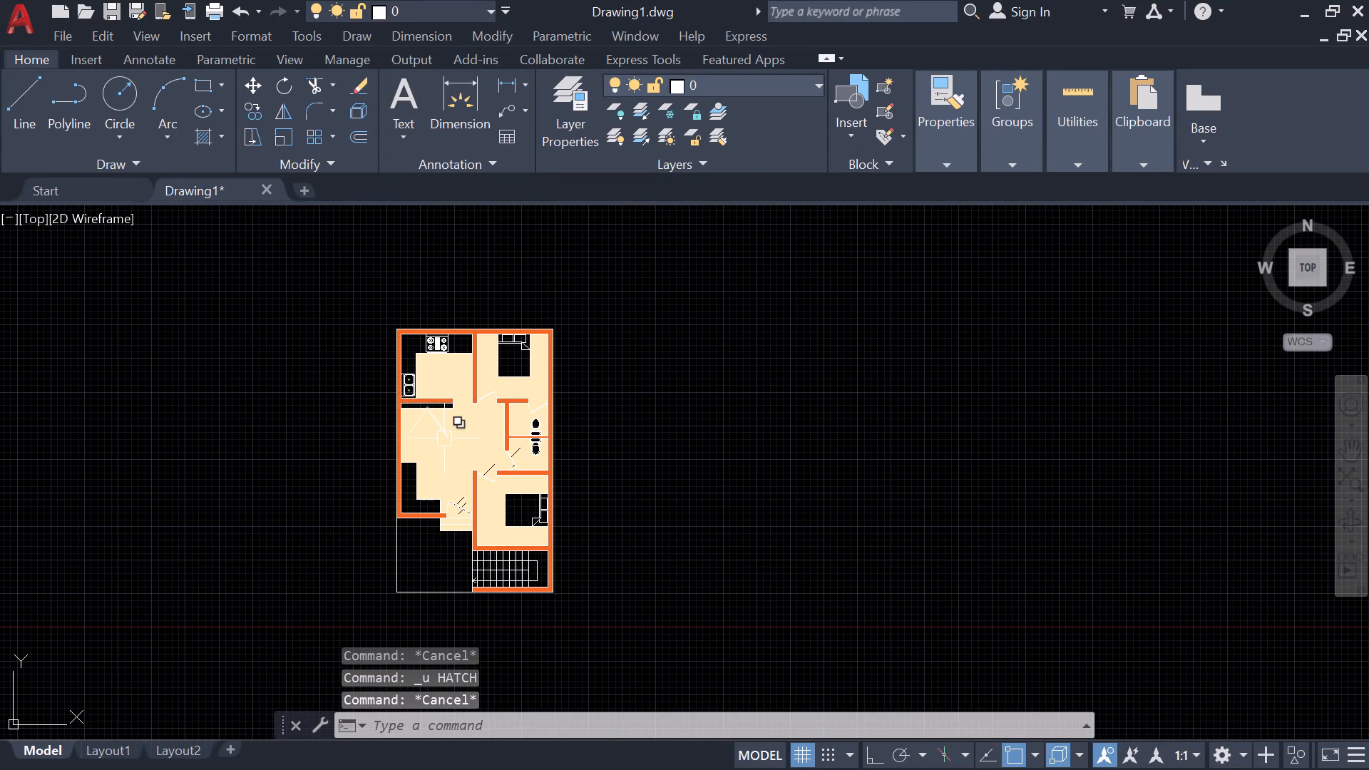
scroll(444, 438, "up", 1)
middle_click_drag(446, 438, 618, 446)
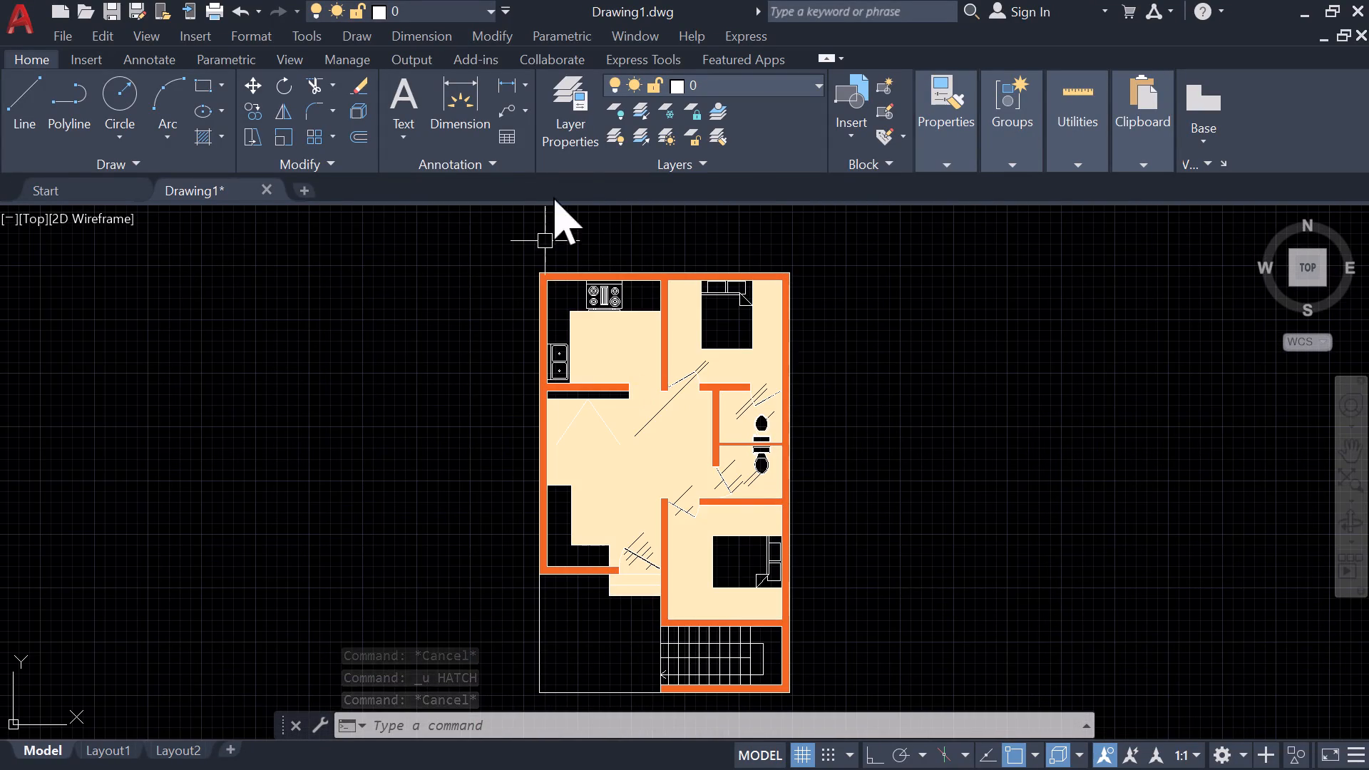
type("h")
key("space")
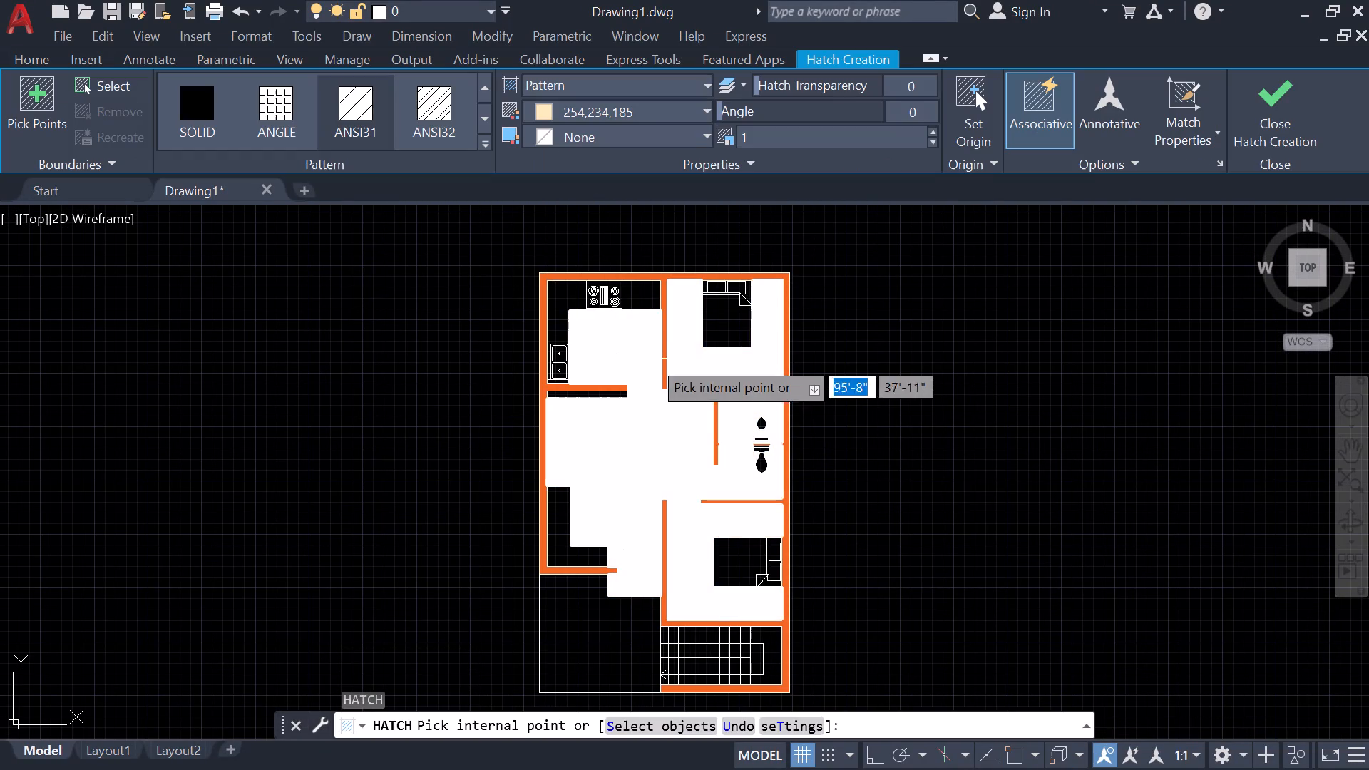
left_click(537, 117)
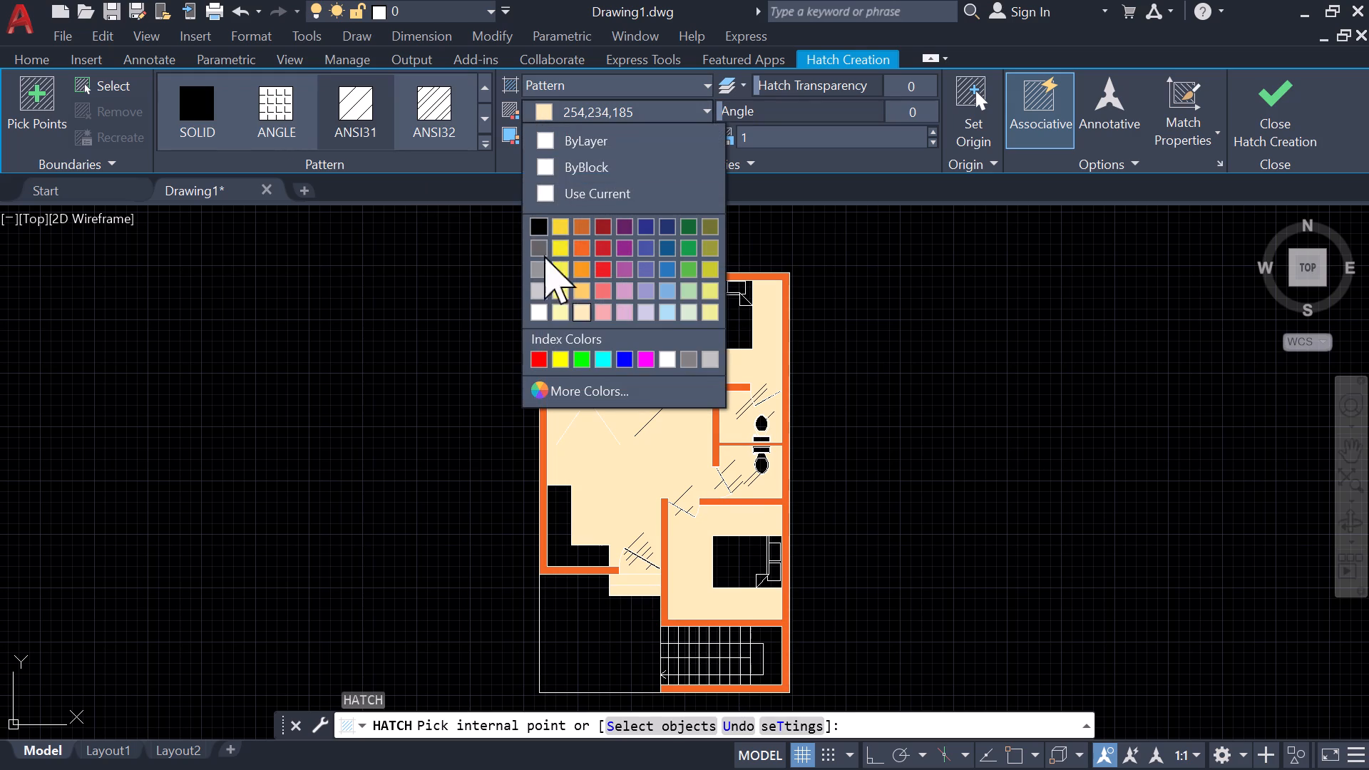
left_click(540, 267)
middle_click_drag(471, 502, 642, 322)
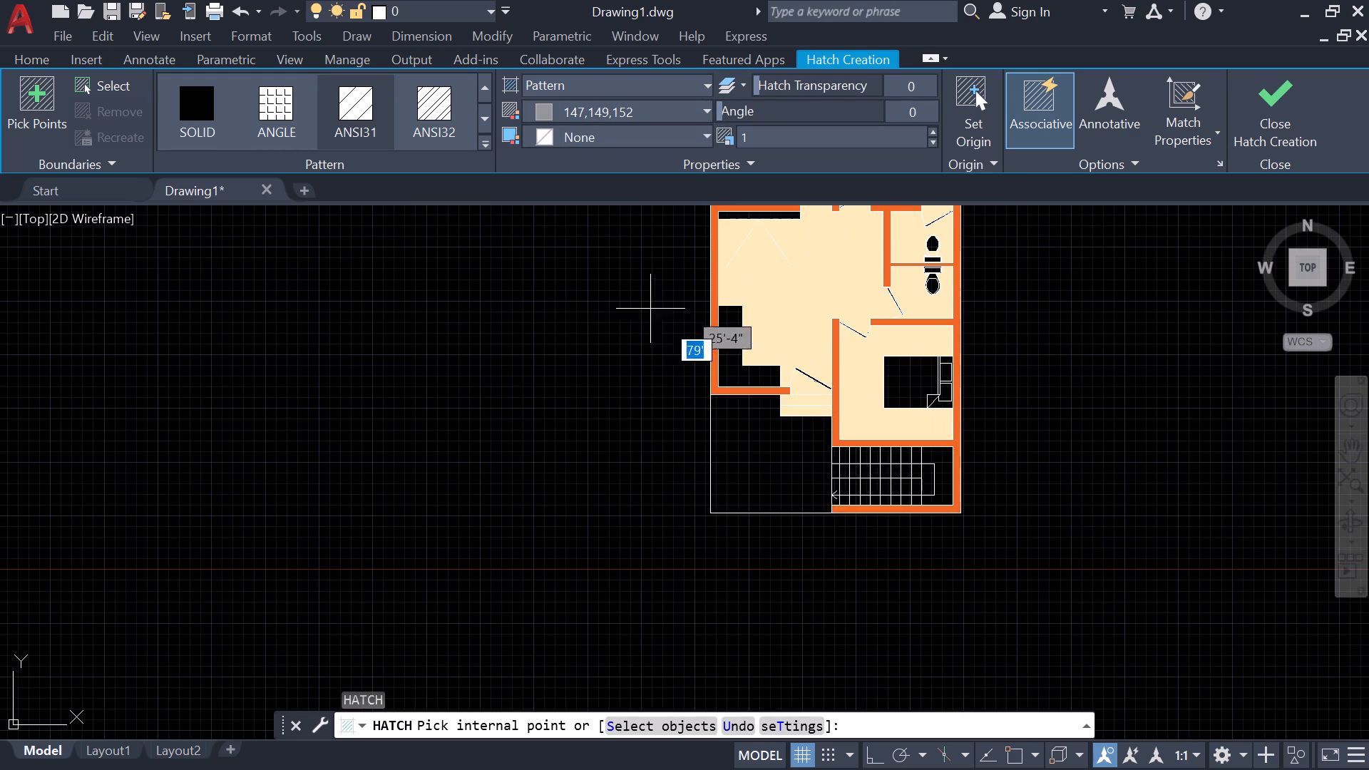
left_click(791, 488)
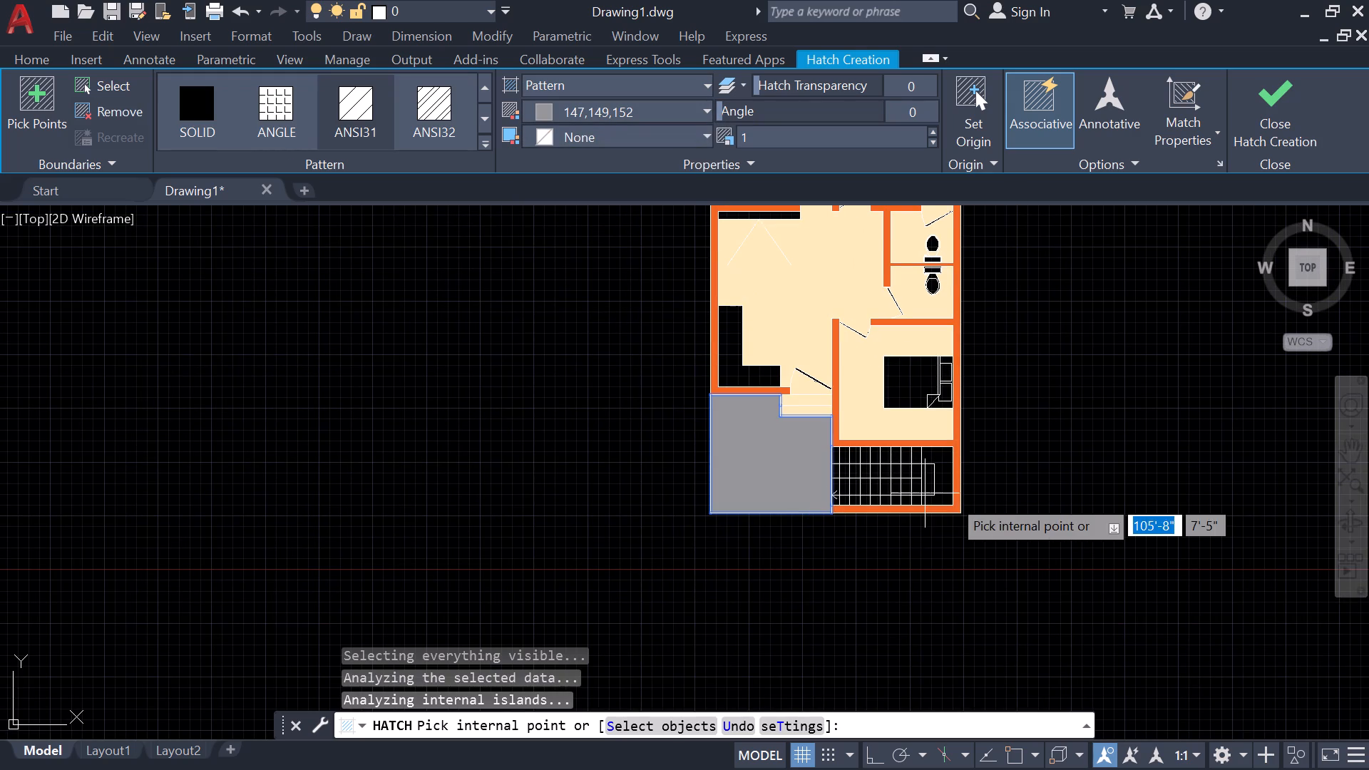
key("Escape")
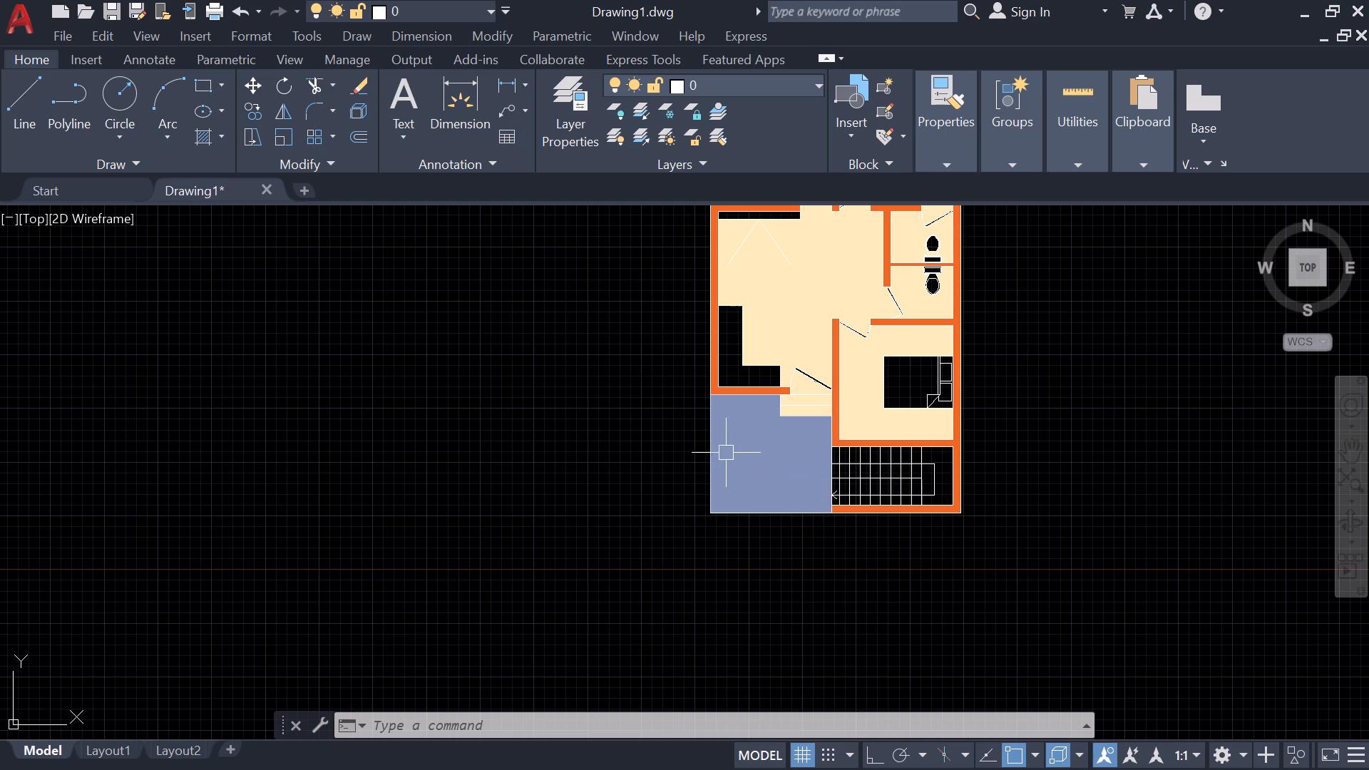
Hatch the narrow strip directly below the kitchen's lower wall in green 19,155,72.
type("h")
key("space")
middle_click_drag(647, 257, 647, 258)
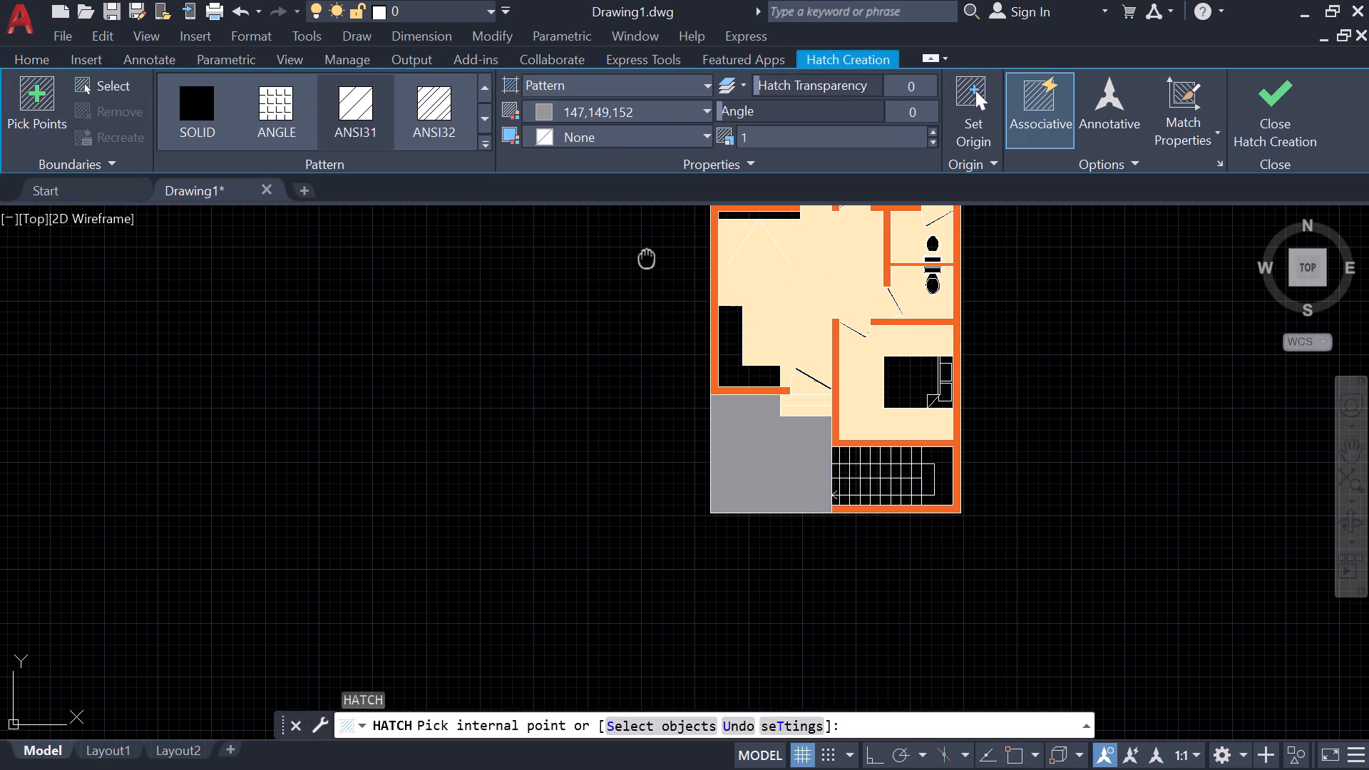
middle_click_drag(647, 258, 593, 443)
scroll(692, 404, "up", 5)
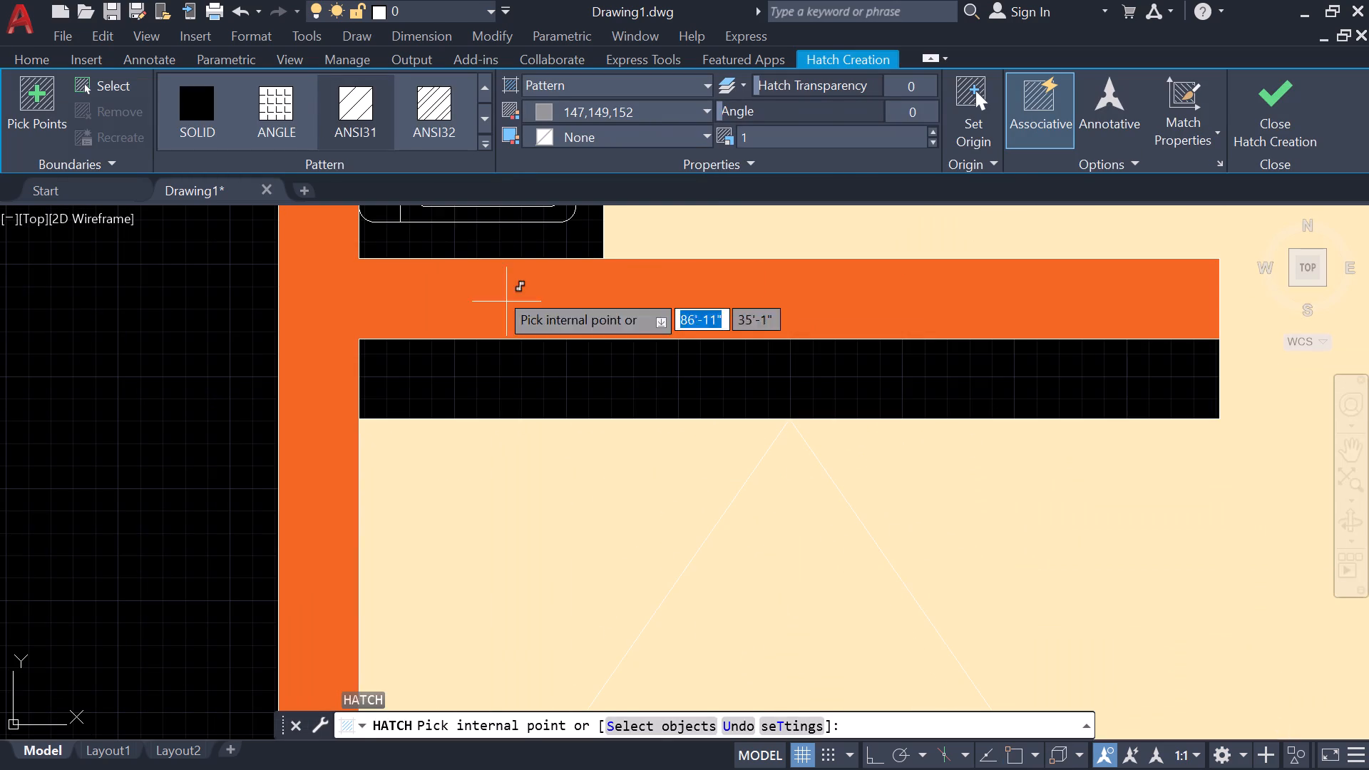
left_click(542, 106)
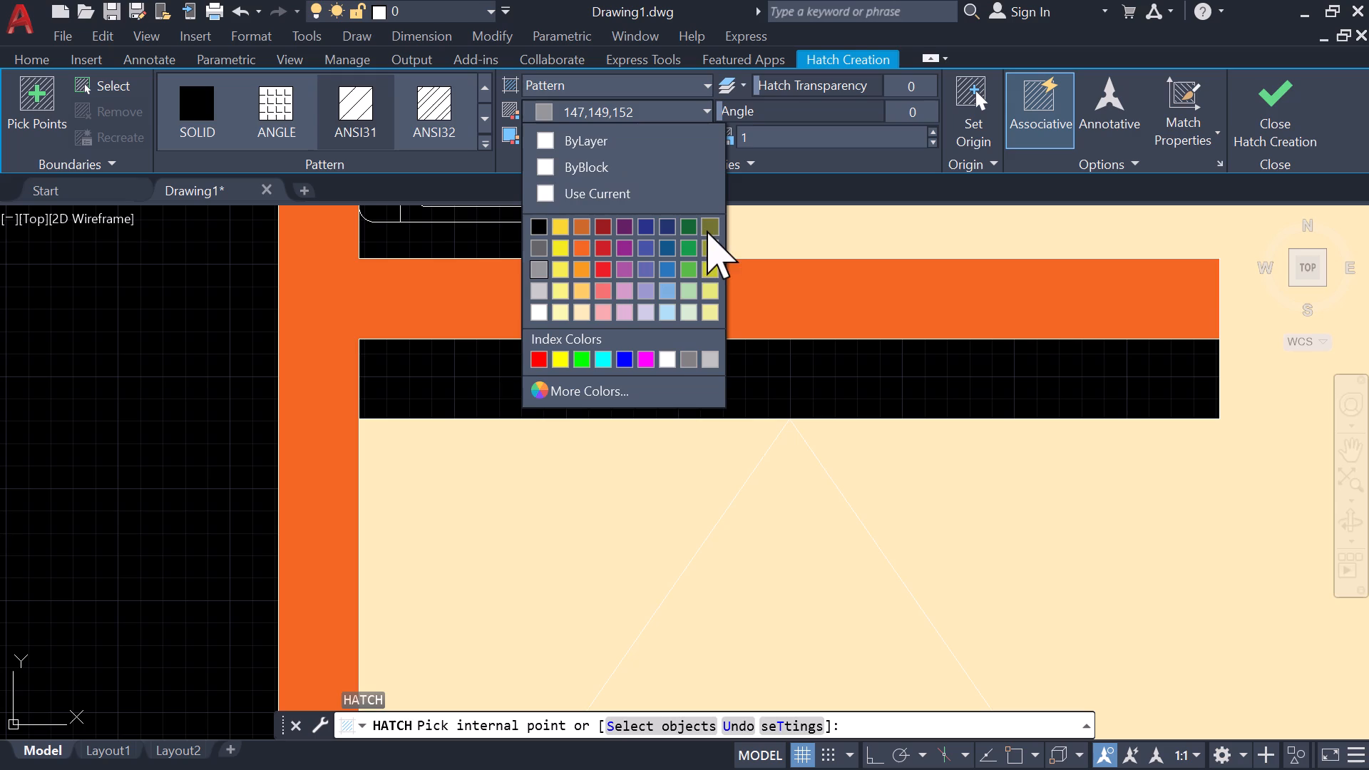
left_click(688, 247)
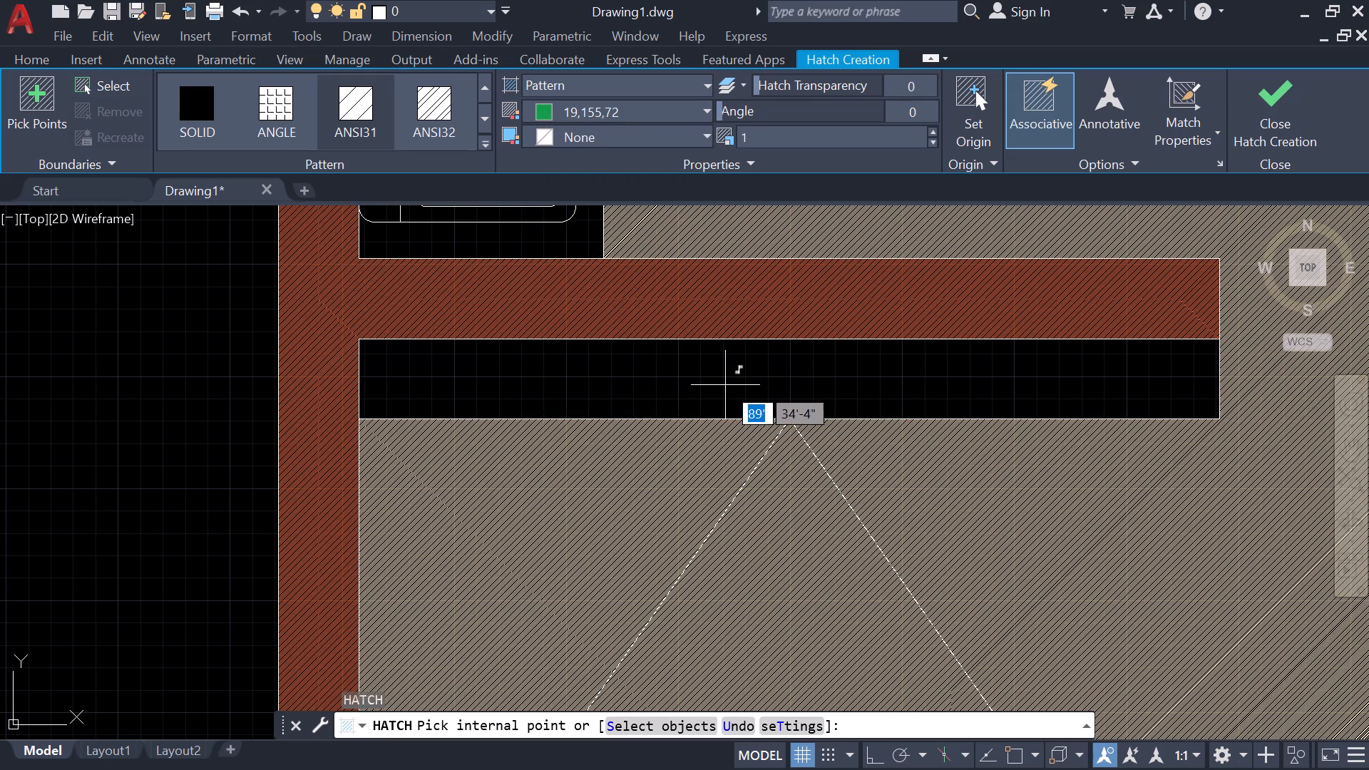
left_click(725, 394)
key("Escape")
key("Escape")
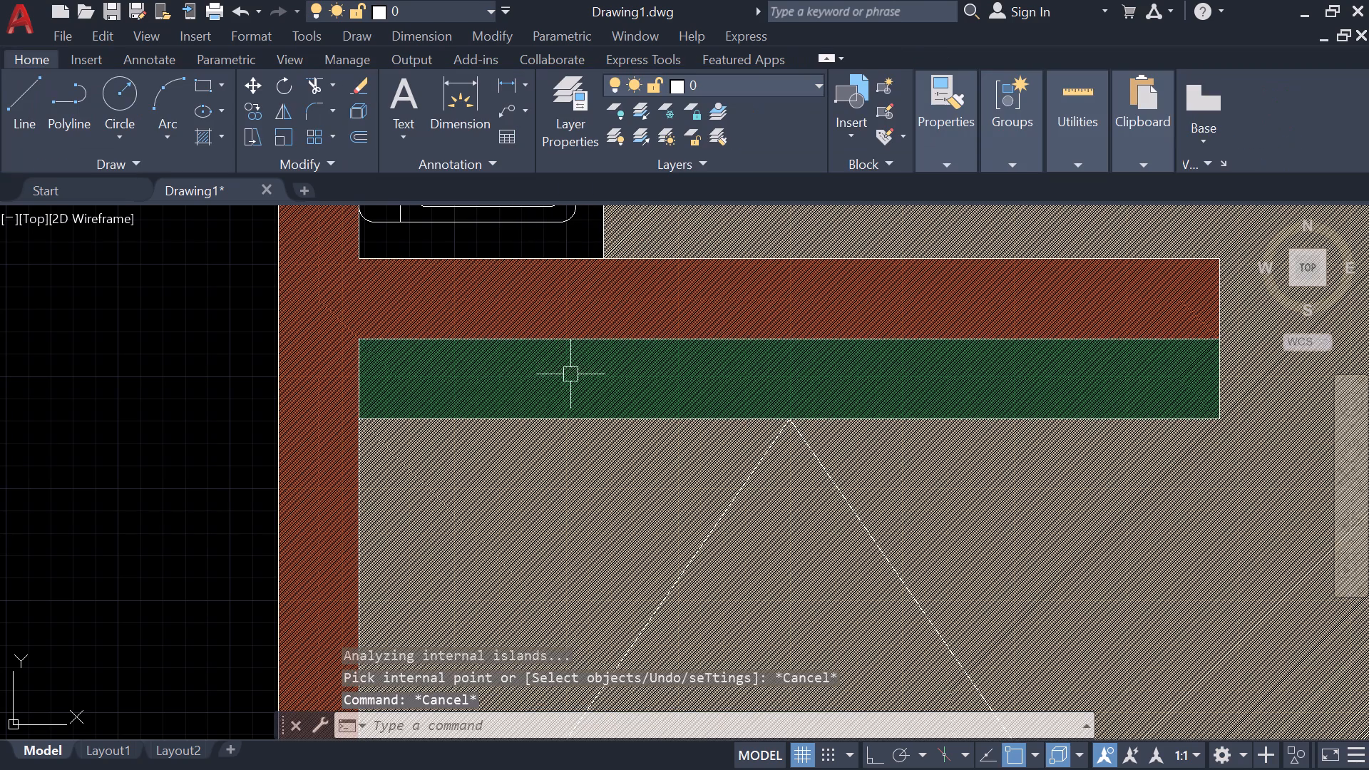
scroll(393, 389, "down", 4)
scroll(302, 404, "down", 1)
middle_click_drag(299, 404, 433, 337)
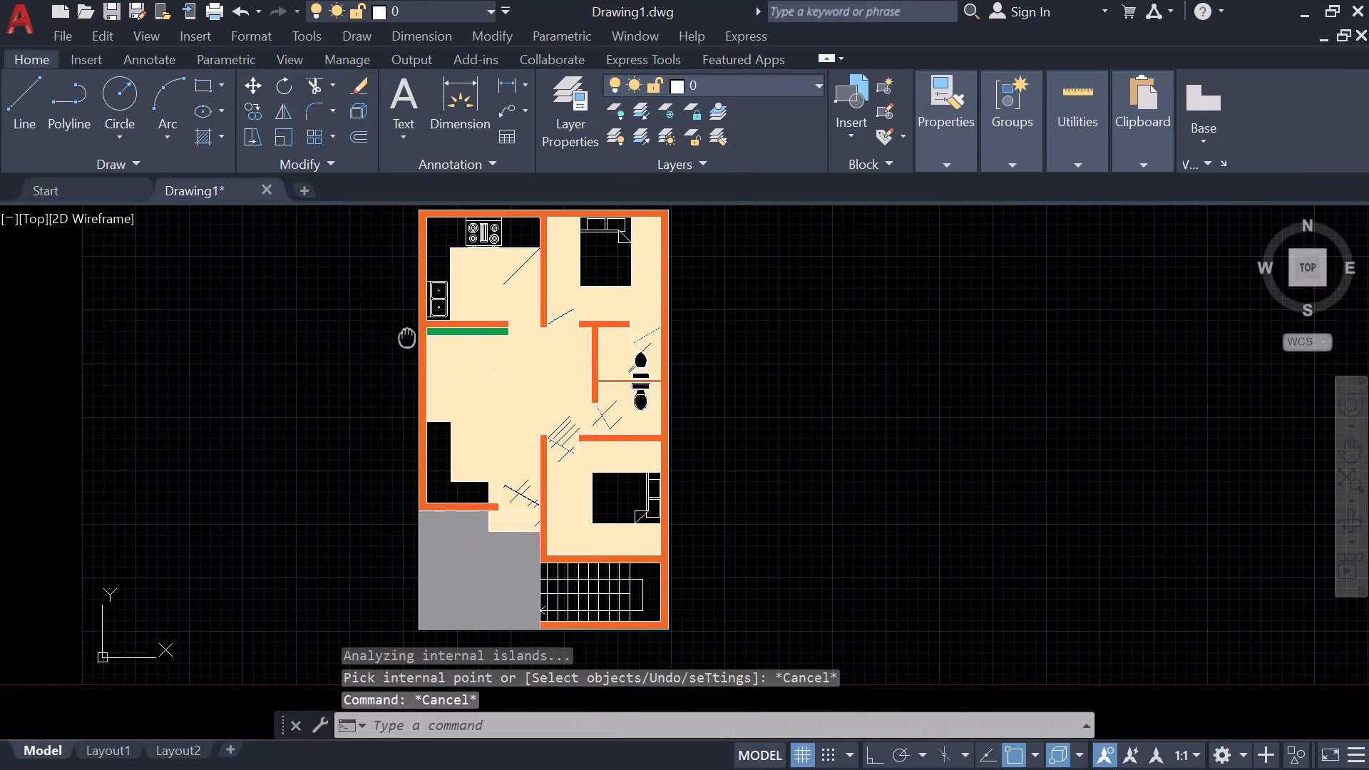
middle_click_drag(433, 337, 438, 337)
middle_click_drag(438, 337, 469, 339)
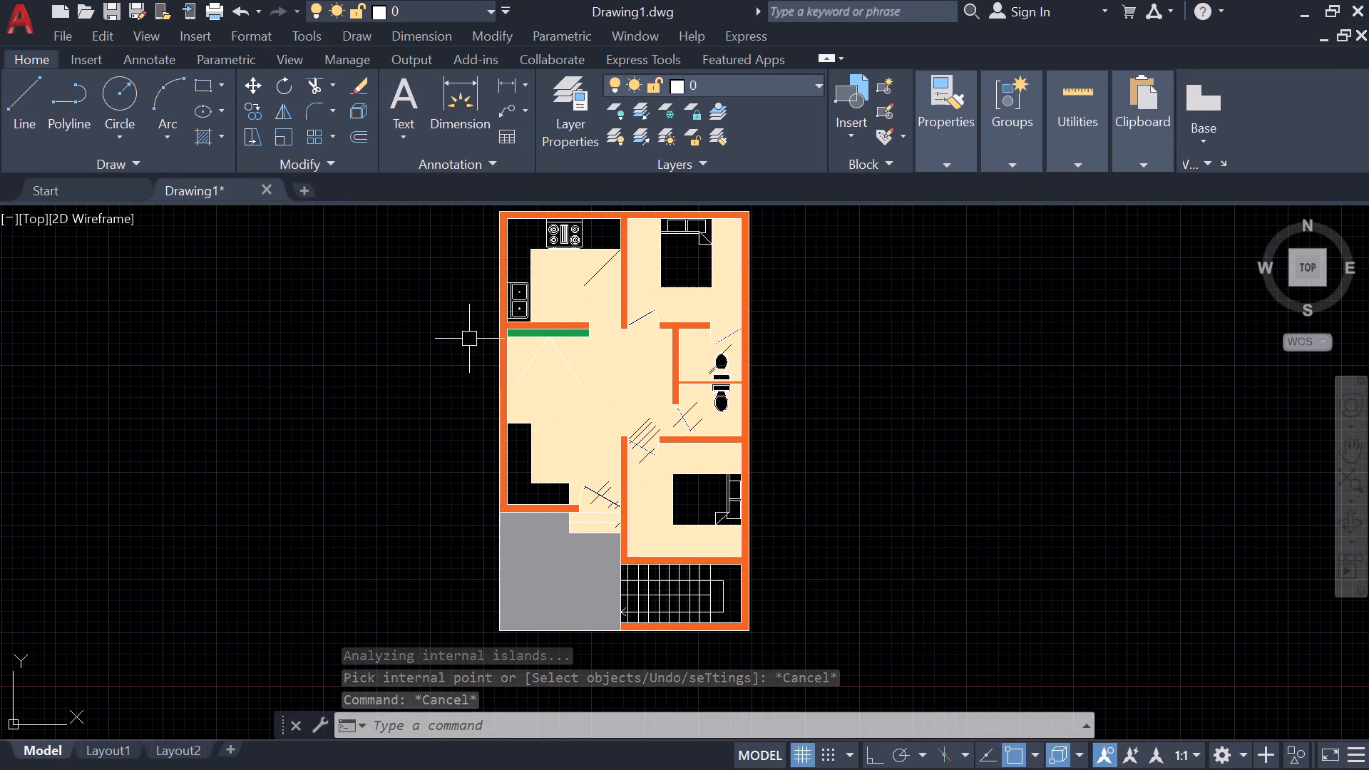
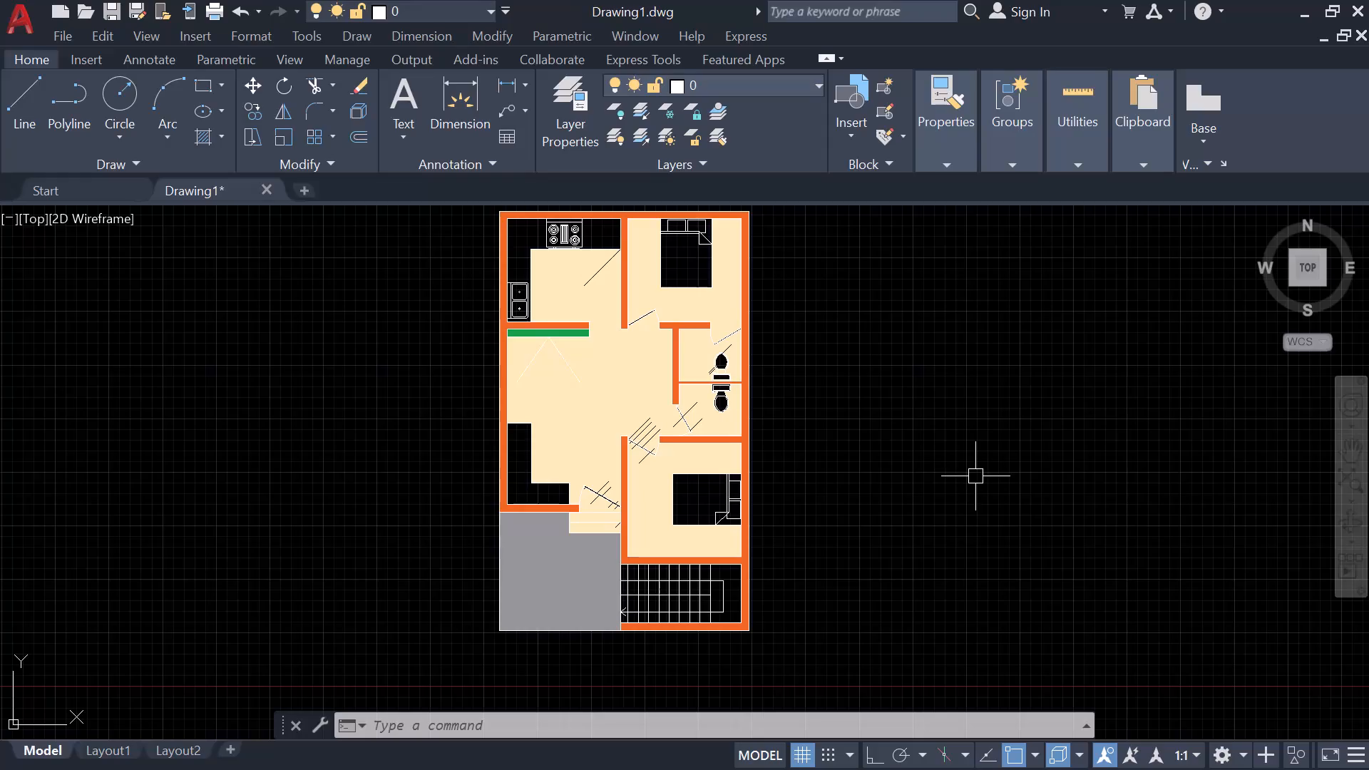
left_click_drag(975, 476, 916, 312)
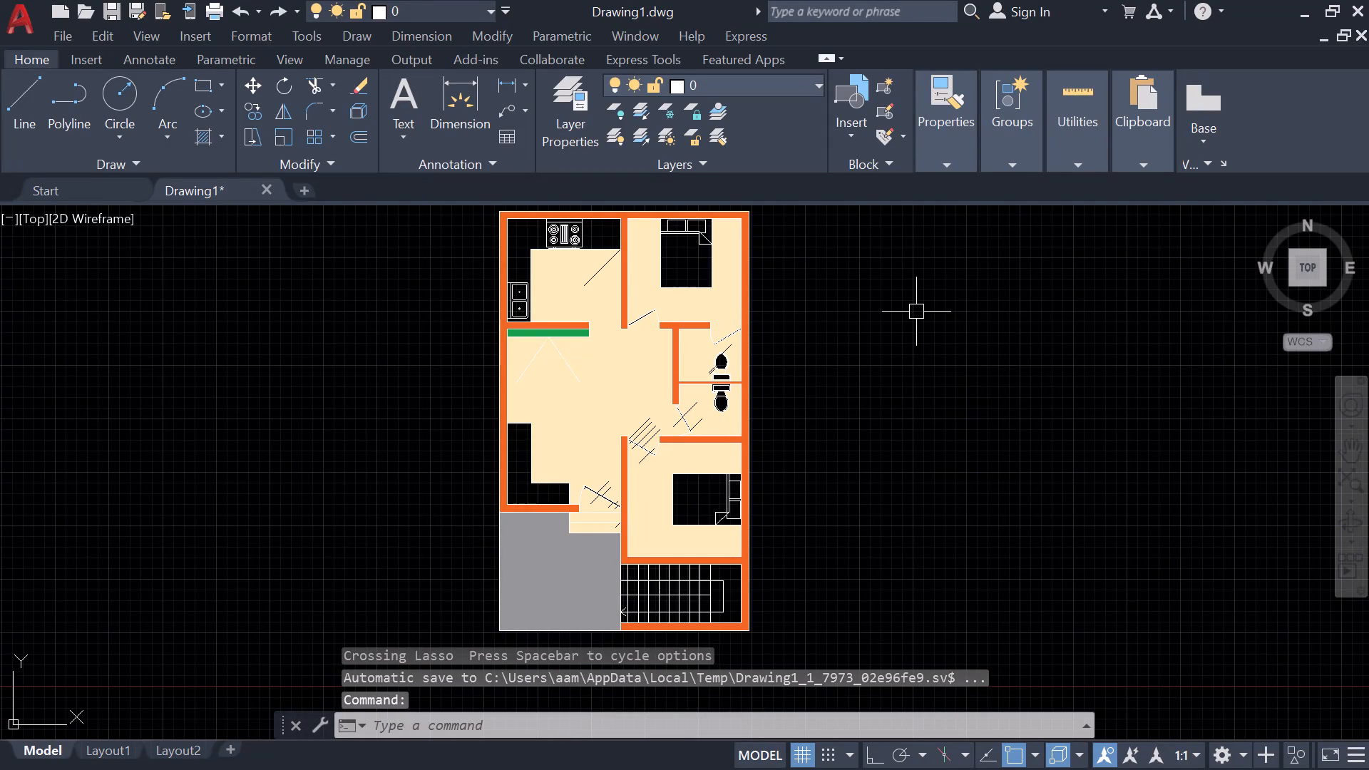